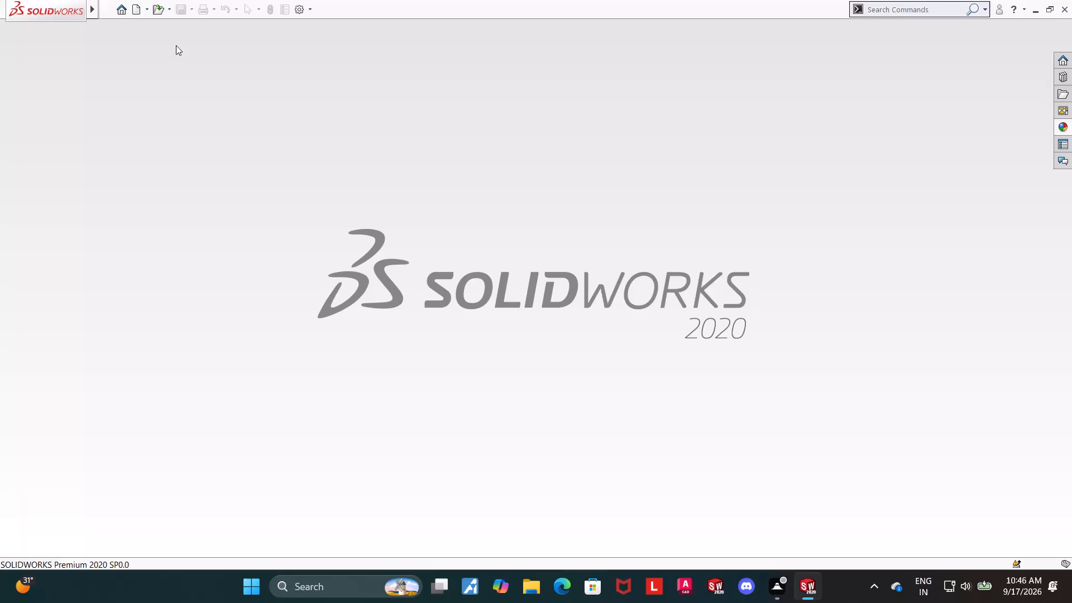
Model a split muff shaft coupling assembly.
Create a new part document.
click(134, 2)
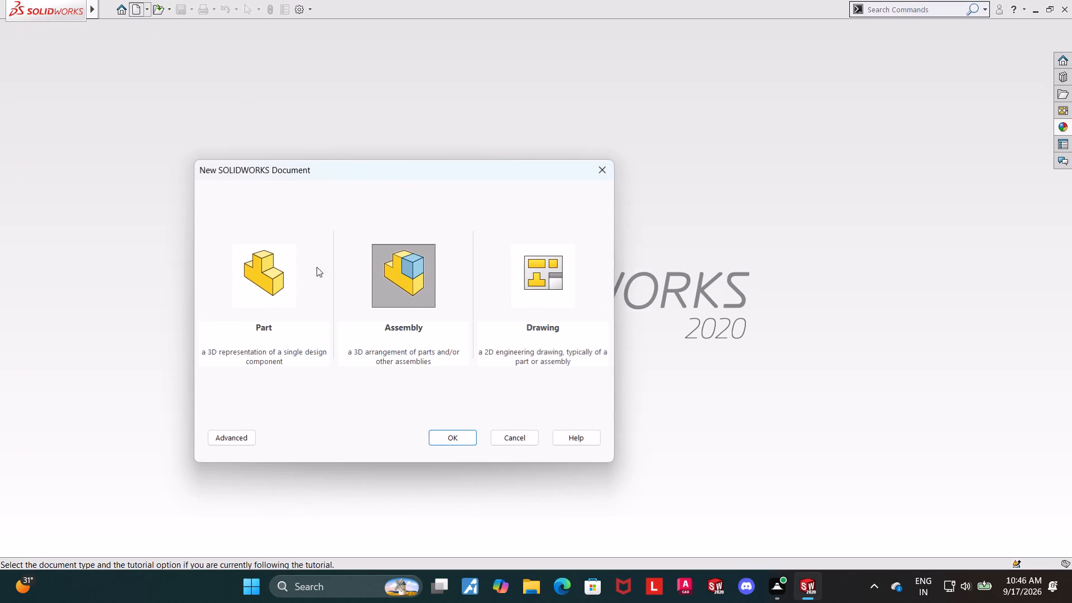
double_click(268, 274)
Start a sketch on the Front Plane and draw a circle of about 79 mm radius centred on the origin.
click(78, 204)
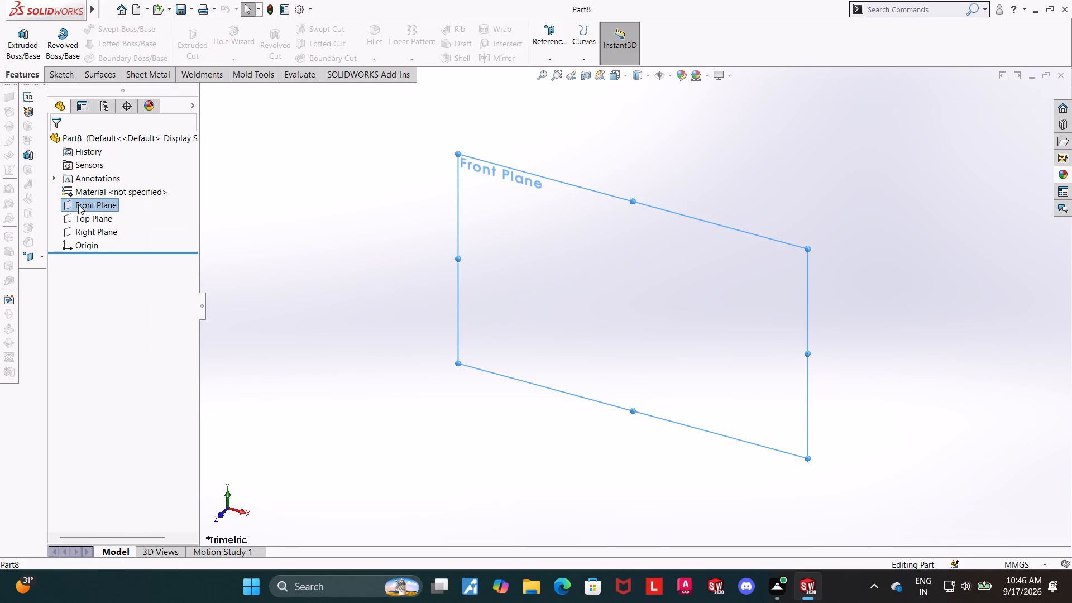
click(85, 187)
click(127, 30)
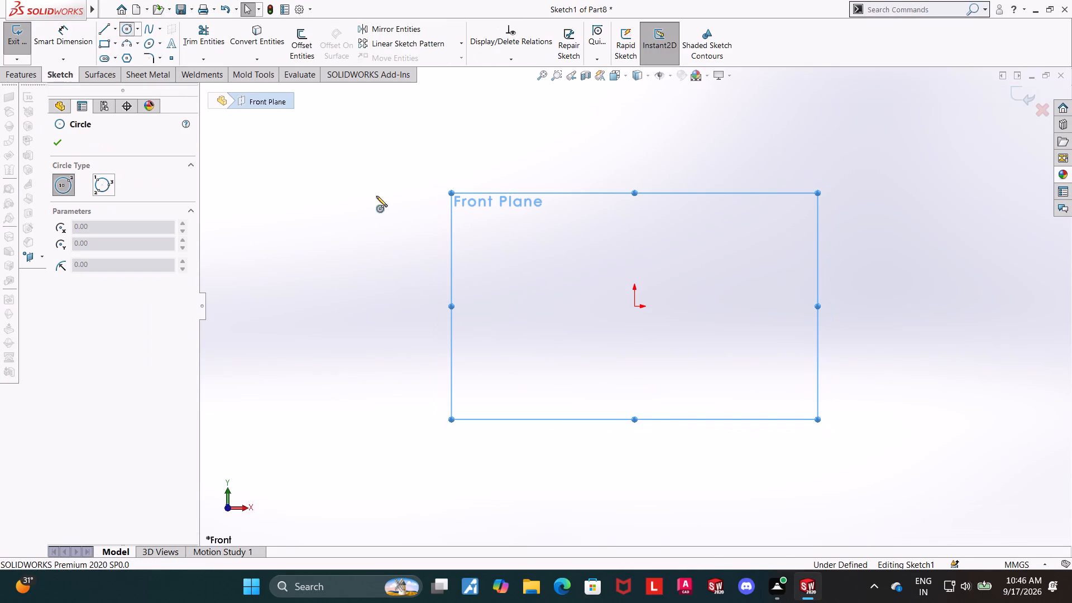
click(635, 307)
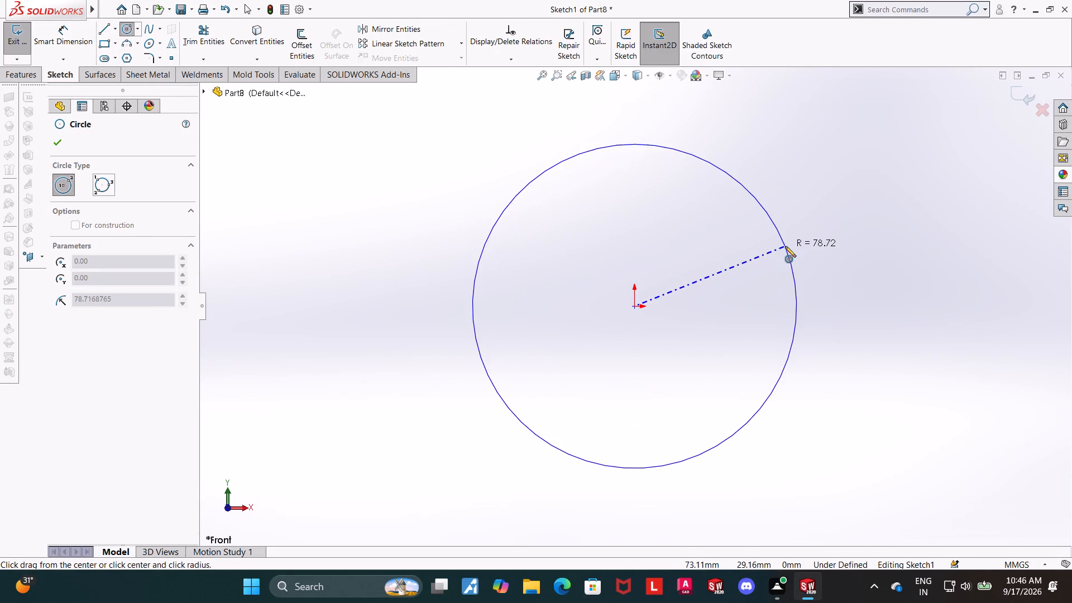
click(785, 246)
key(Escape)
key(Escape)
Dimension the circle's diameter to 75 mm.
click(73, 36)
click(757, 201)
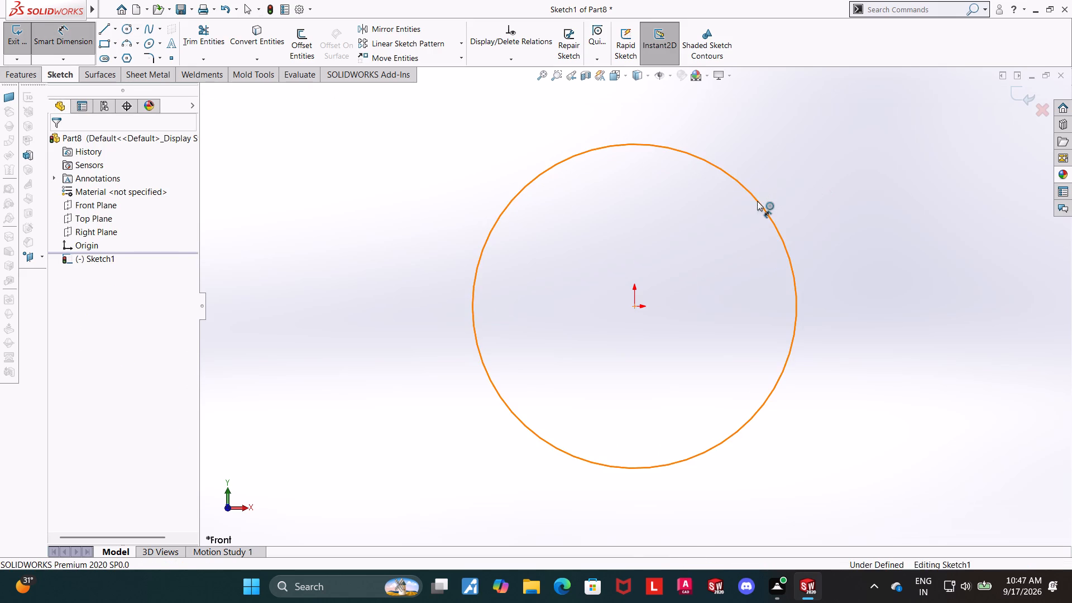
click(791, 184)
text(75)
key(Return)
key(Escape)
key(Escape)
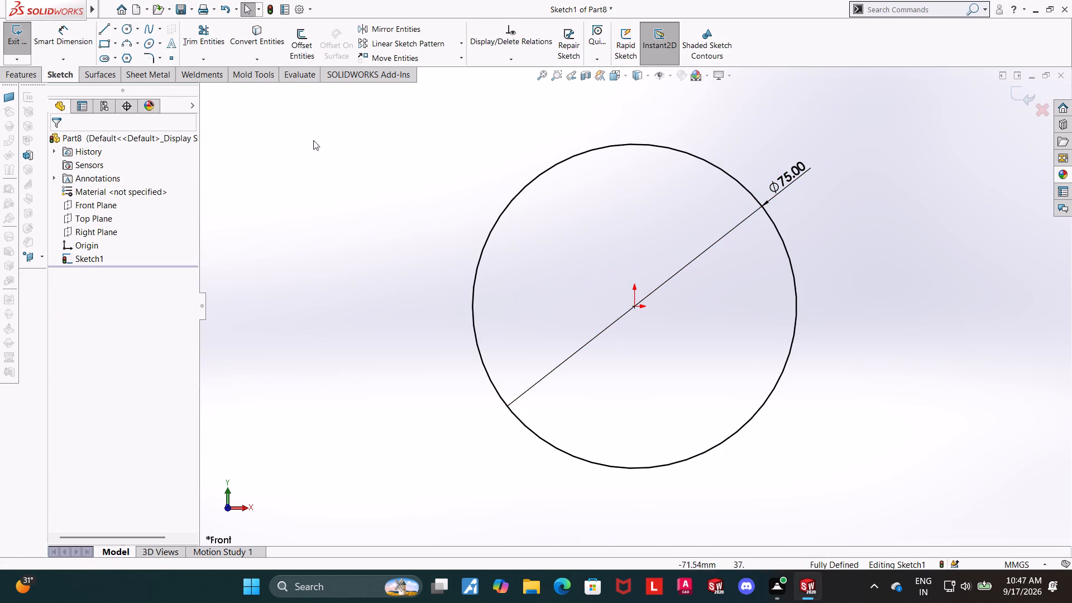
Exit the circle sketch and extrude it as a boss with a blind depth of 294 mm.
middle_drag(798, 256, 741, 257)
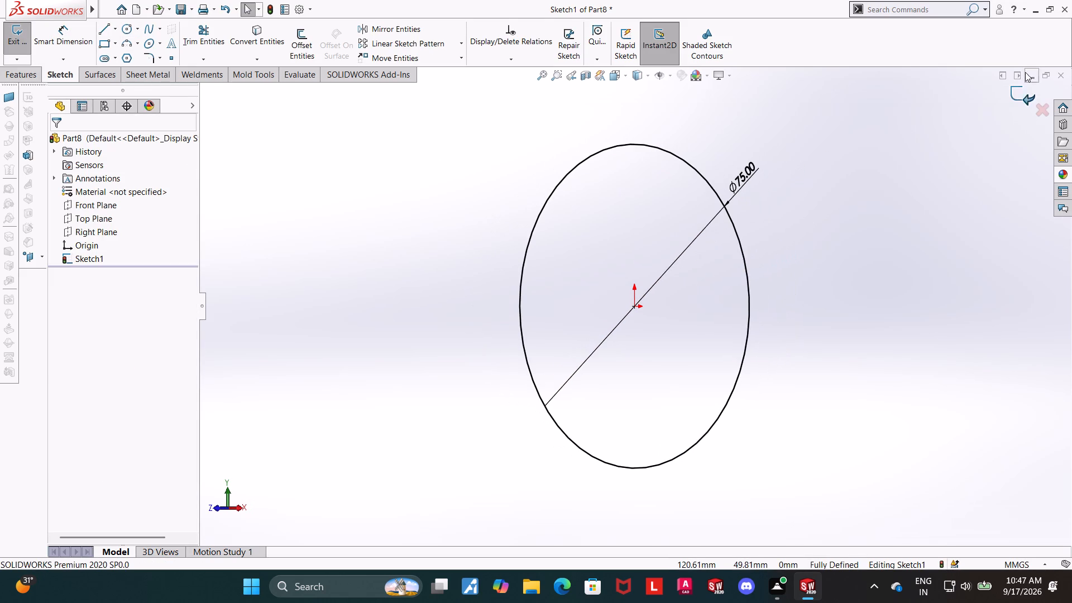
click(1023, 93)
click(32, 35)
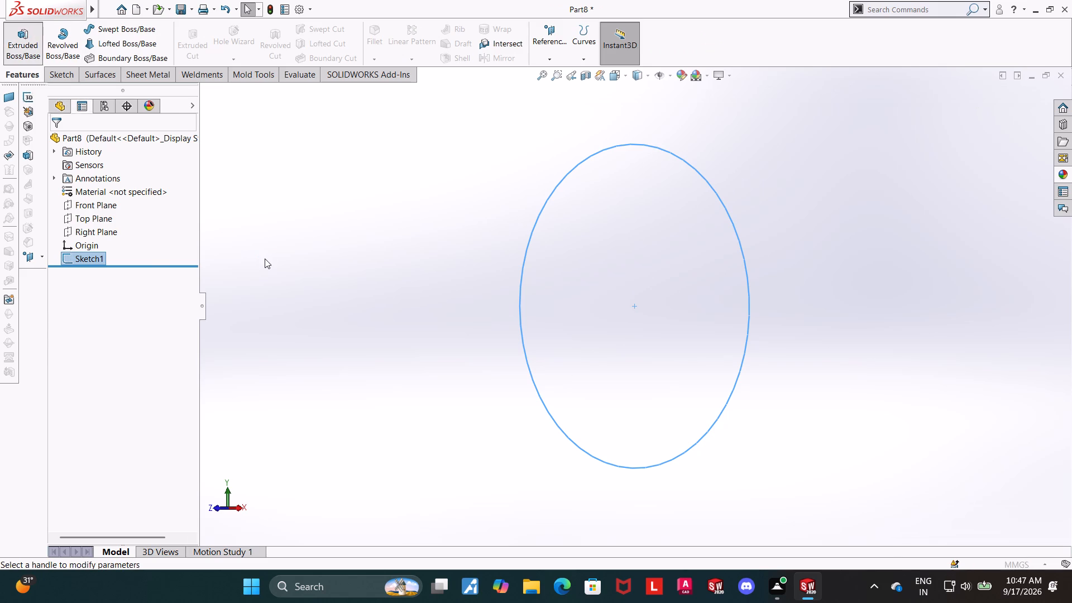
text(147)
key(BackSpace)
key(BackSpace)
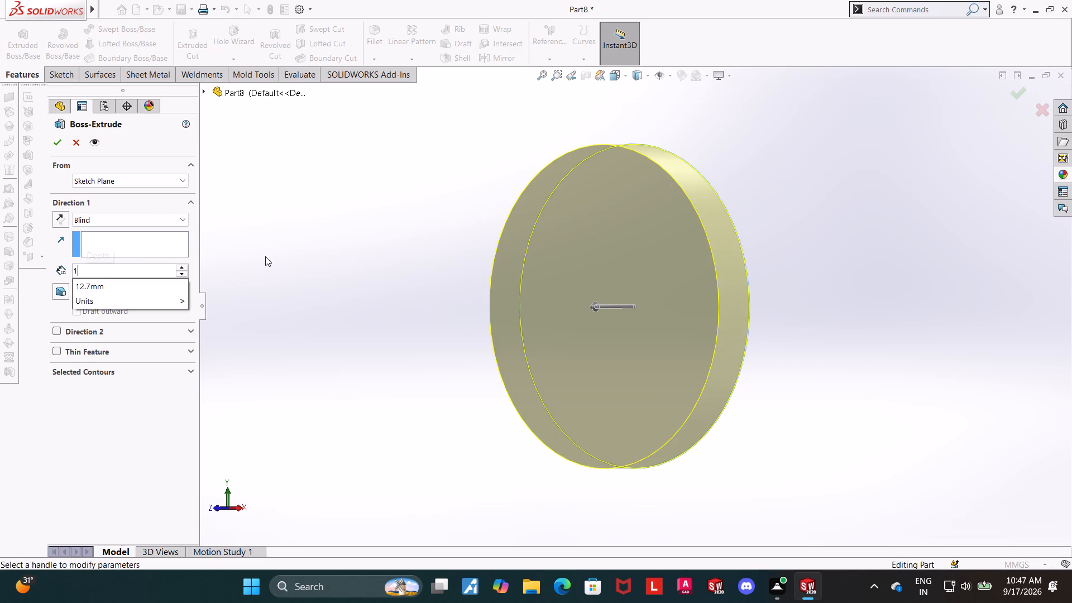
key(BackSpace)
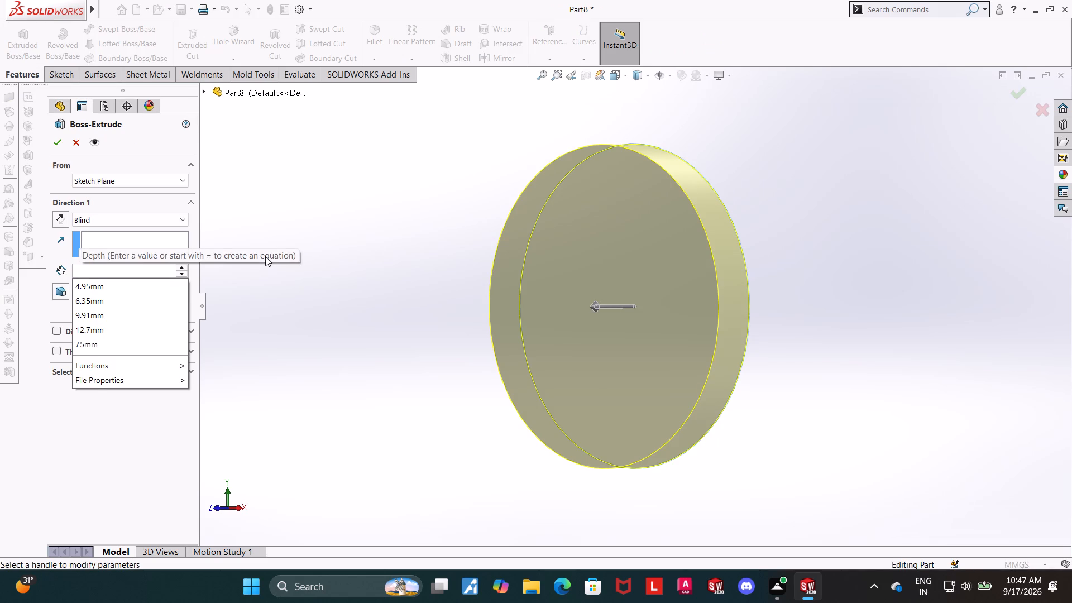
text(294)
key(Return)
scroll(609, 298, up, 9)
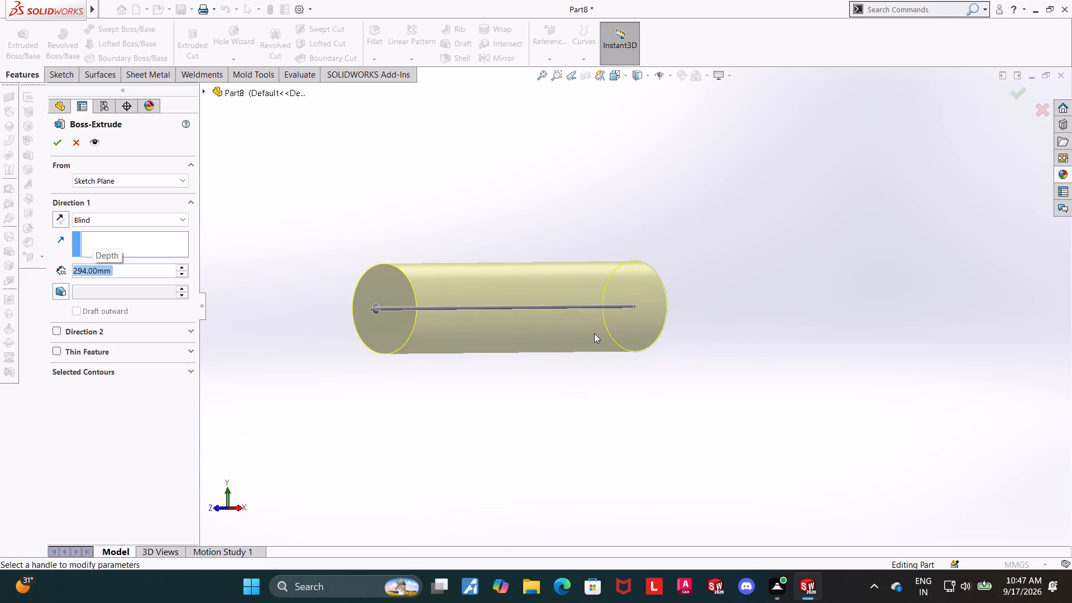
click(59, 147)
click(463, 376)
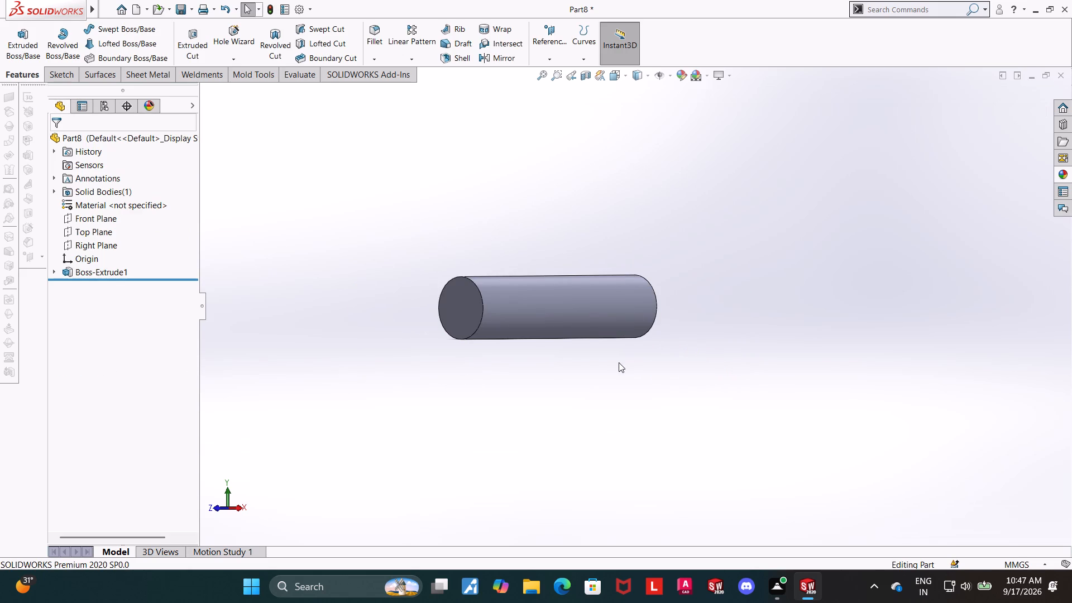
Chamfer the circular edge of the cylinder's front end face by 3 mm at 45 degrees.
scroll(609, 261, down, 1)
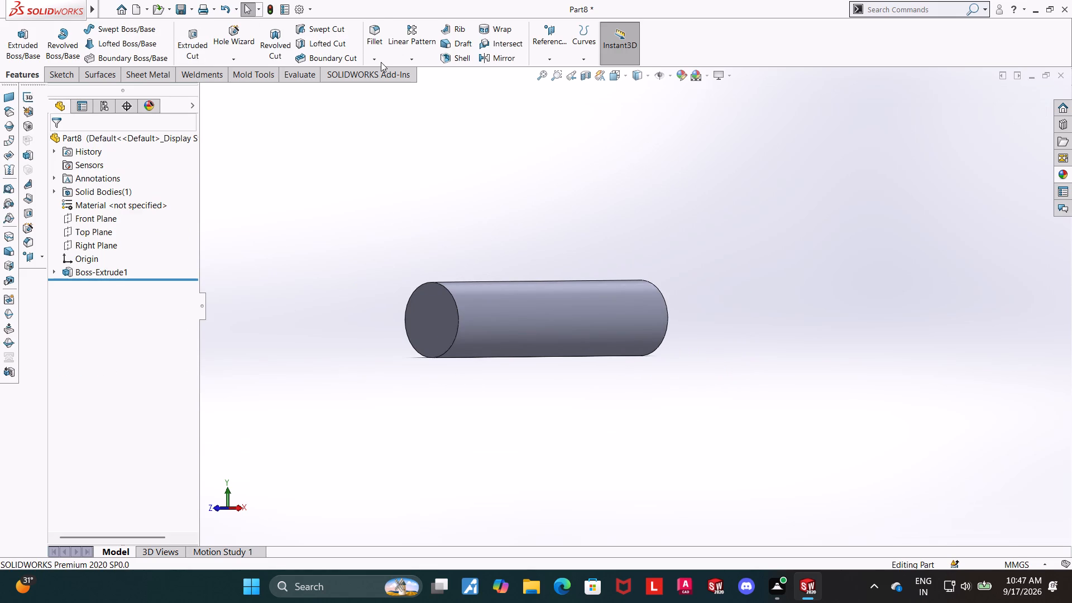
click(381, 62)
click(384, 85)
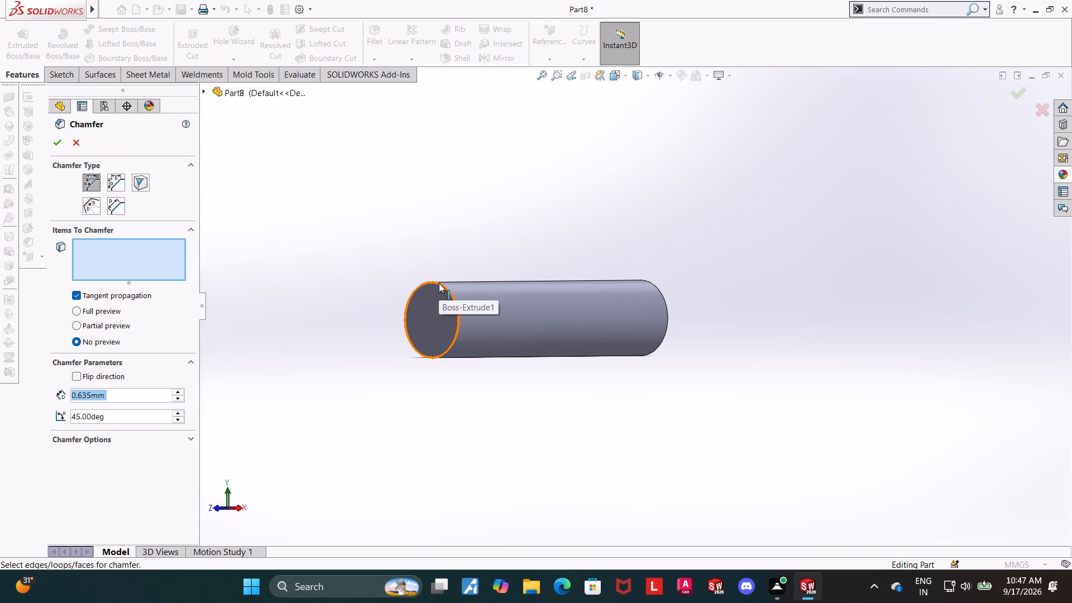
click(439, 283)
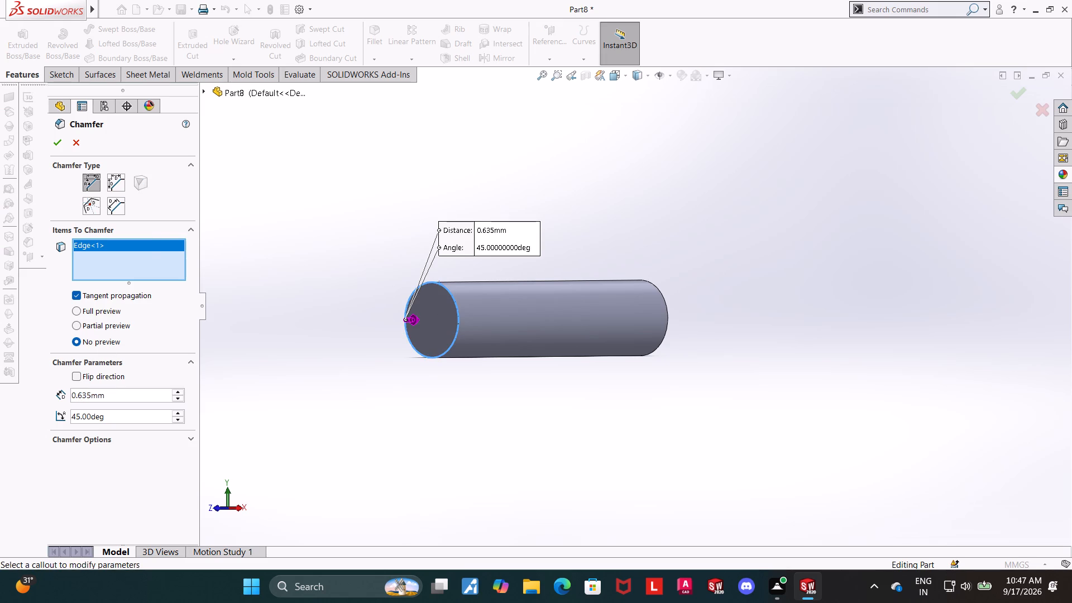
drag(130, 395, 0, 395)
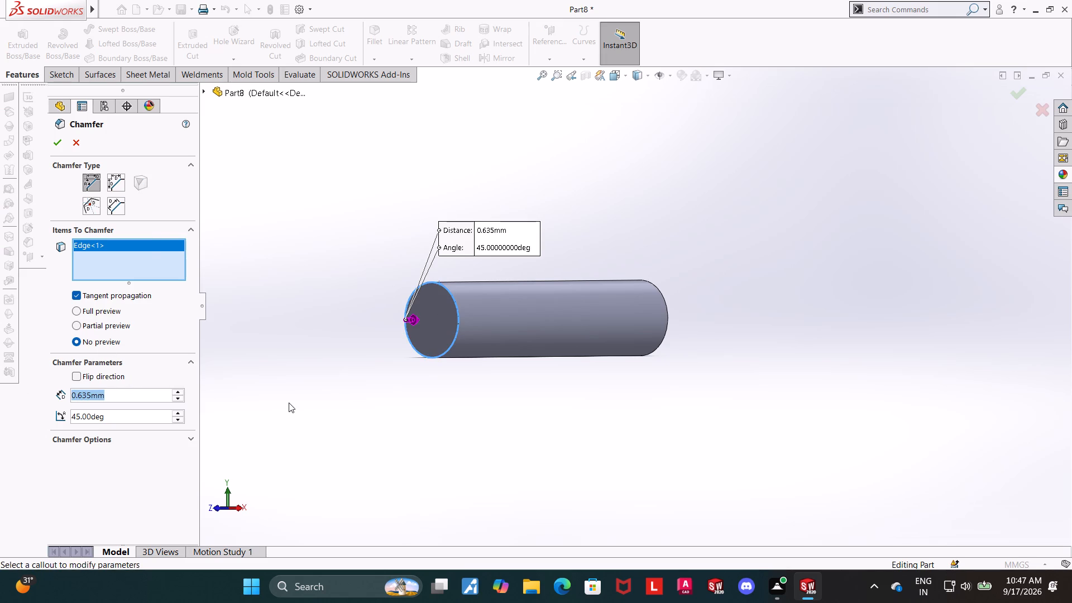
key(3)
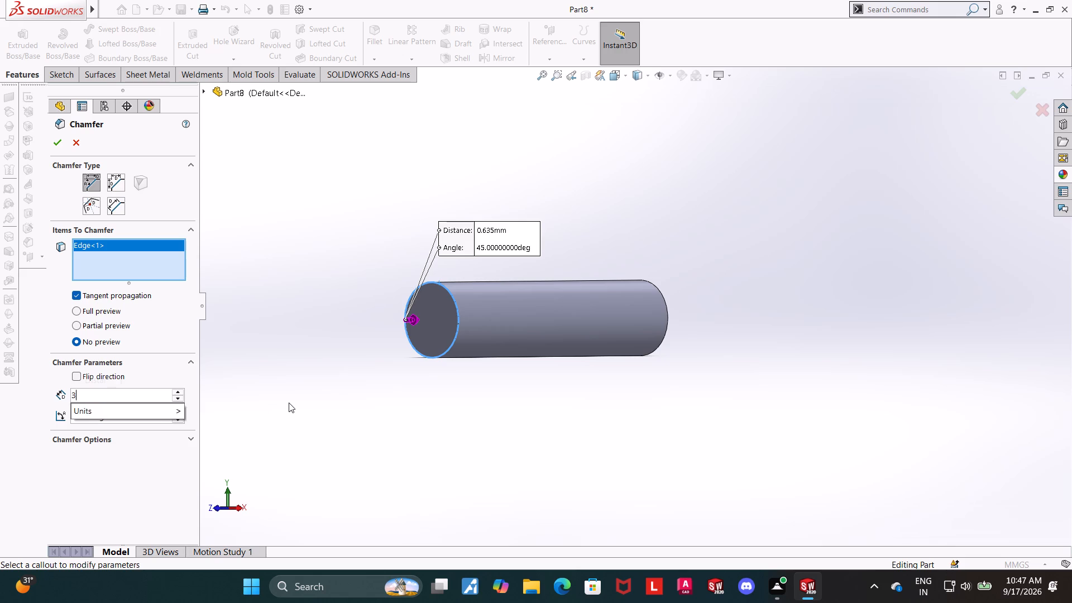
key(Return)
click(54, 137)
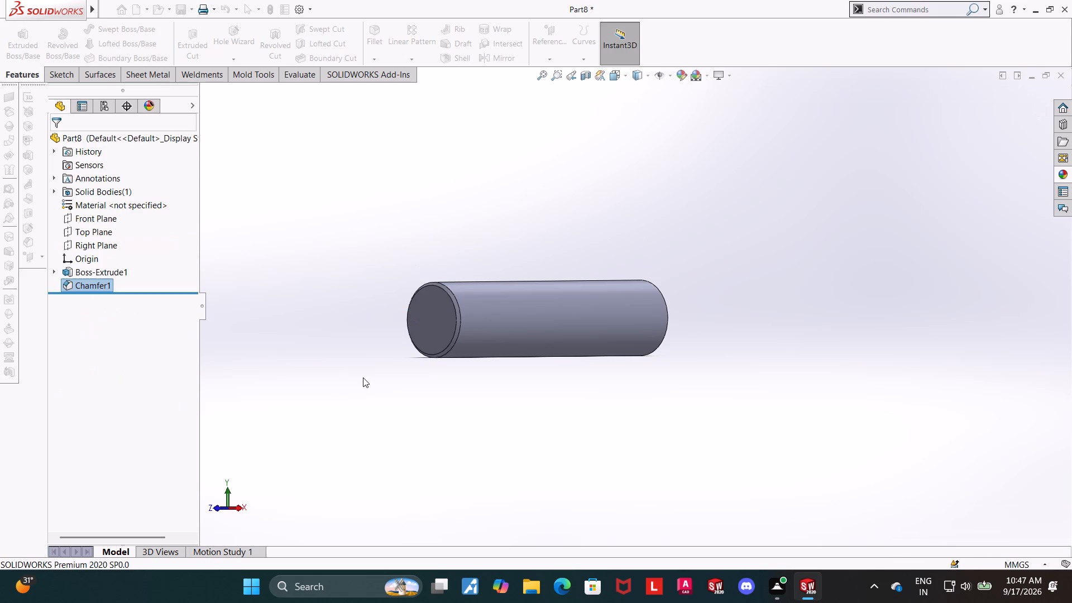
click(371, 385)
Start a sketch on the chamfered end face and draw a vertical centerline from the origin up past the cylinder's edge.
middle_drag(376, 379, 409, 393)
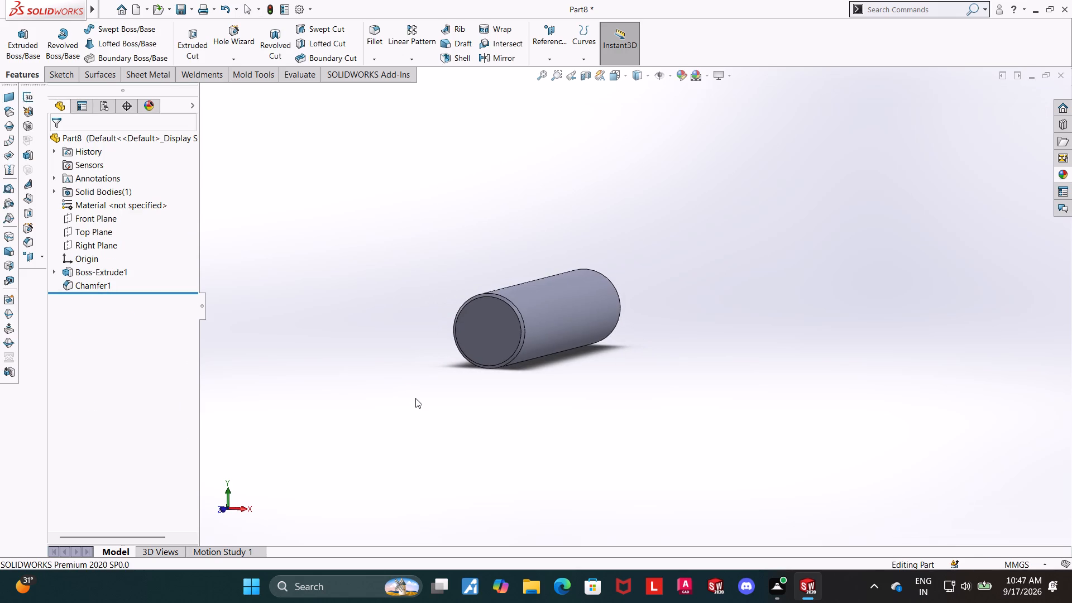
click(492, 319)
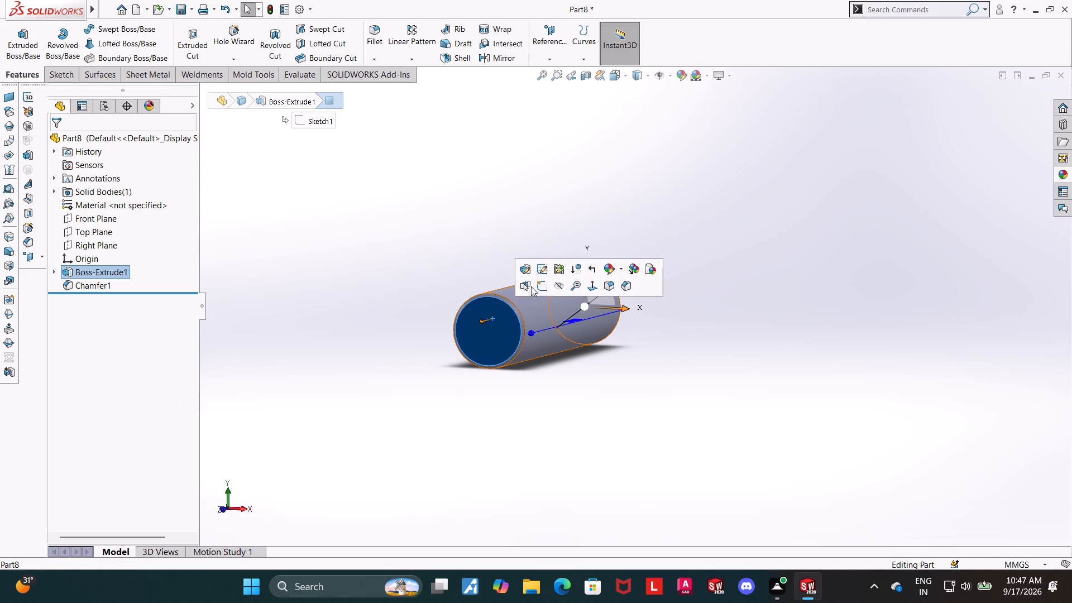
click(542, 285)
click(90, 301)
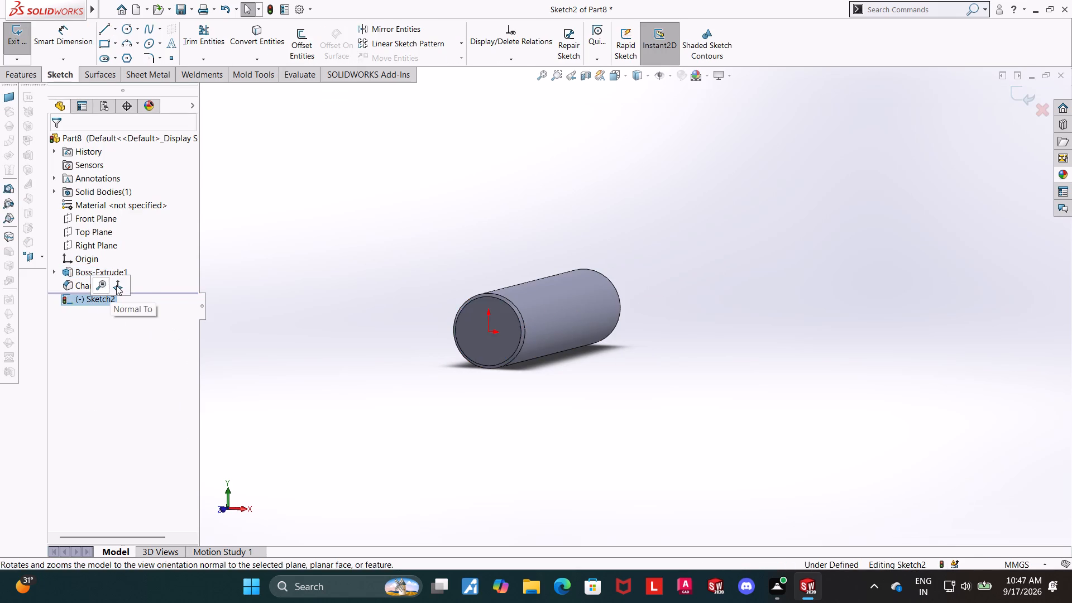
click(116, 285)
scroll(709, 279, up, 3)
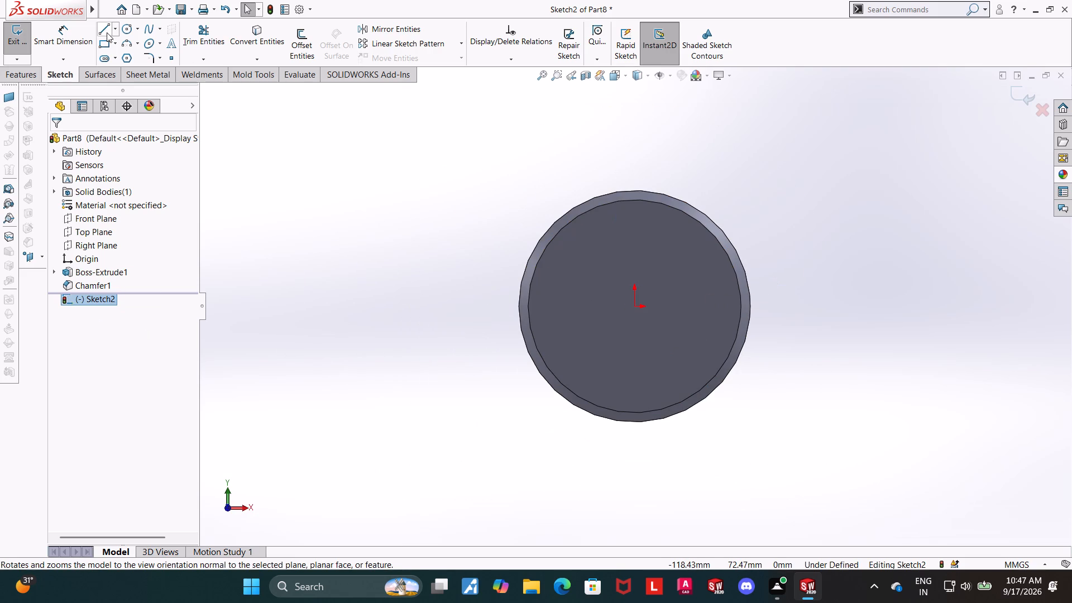
click(114, 31)
click(118, 52)
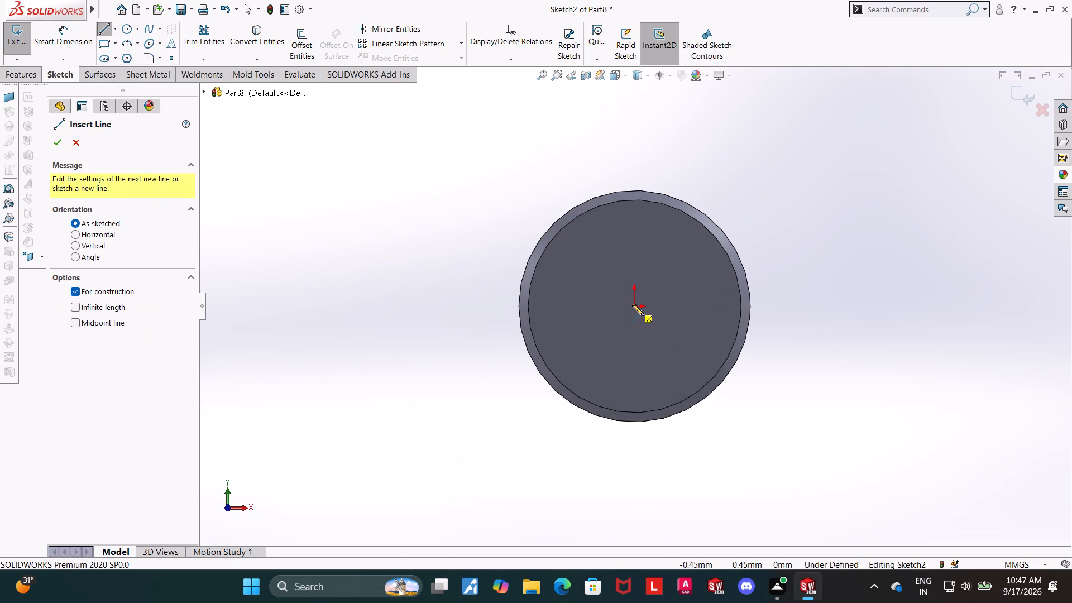
click(635, 307)
click(635, 124)
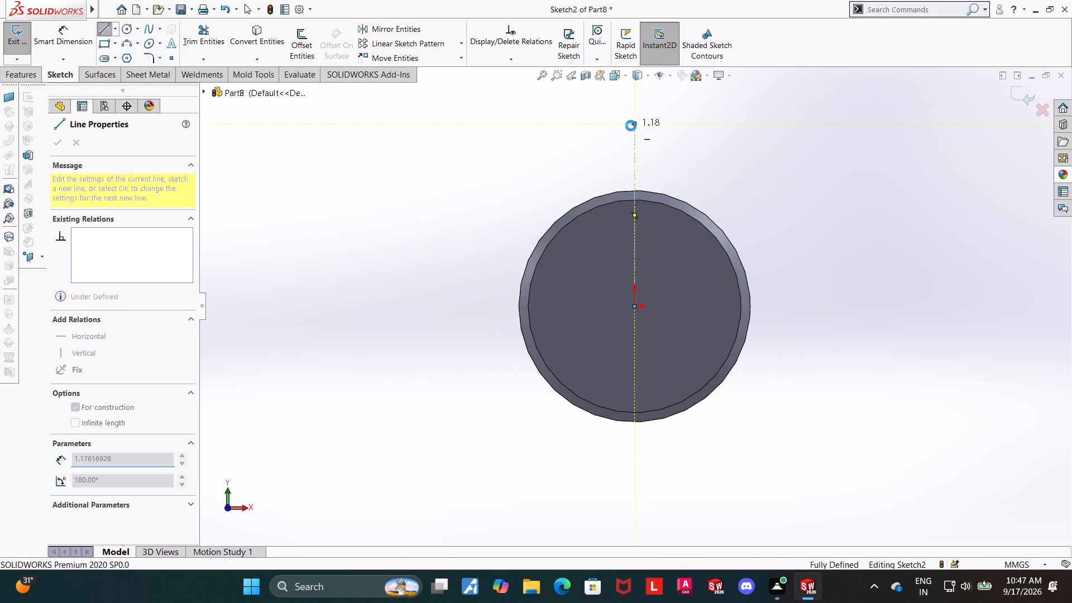
key(Escape)
key(Escape)
Sketch a center rectangle about 11.4 by 7.2 mm, centred on the centerline near the top of the end face.
scroll(673, 169, down, 4)
scroll(640, 226, down, 2)
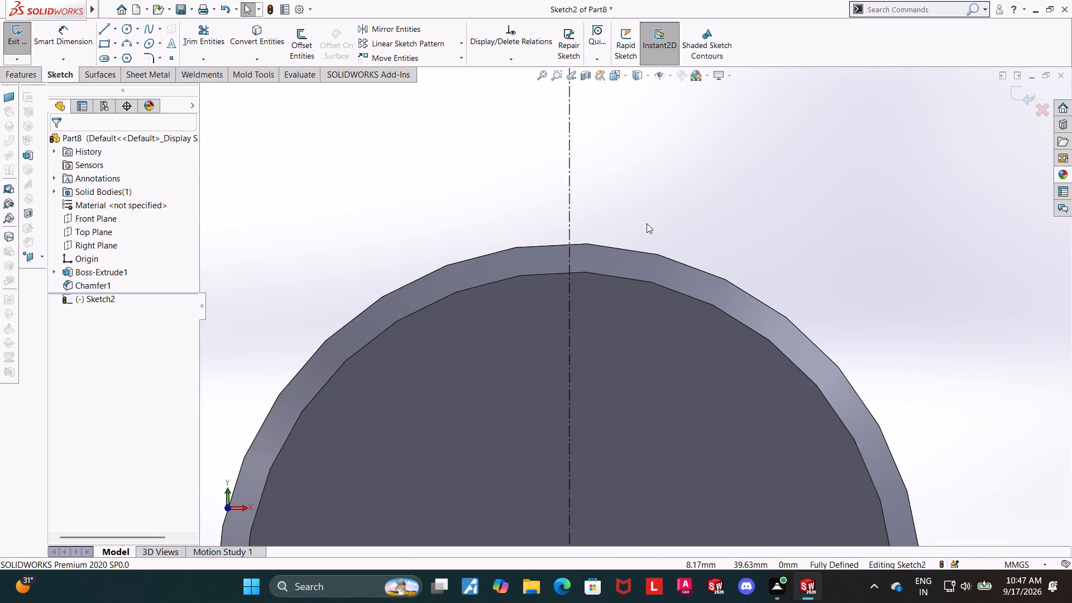
scroll(621, 219, down, 1)
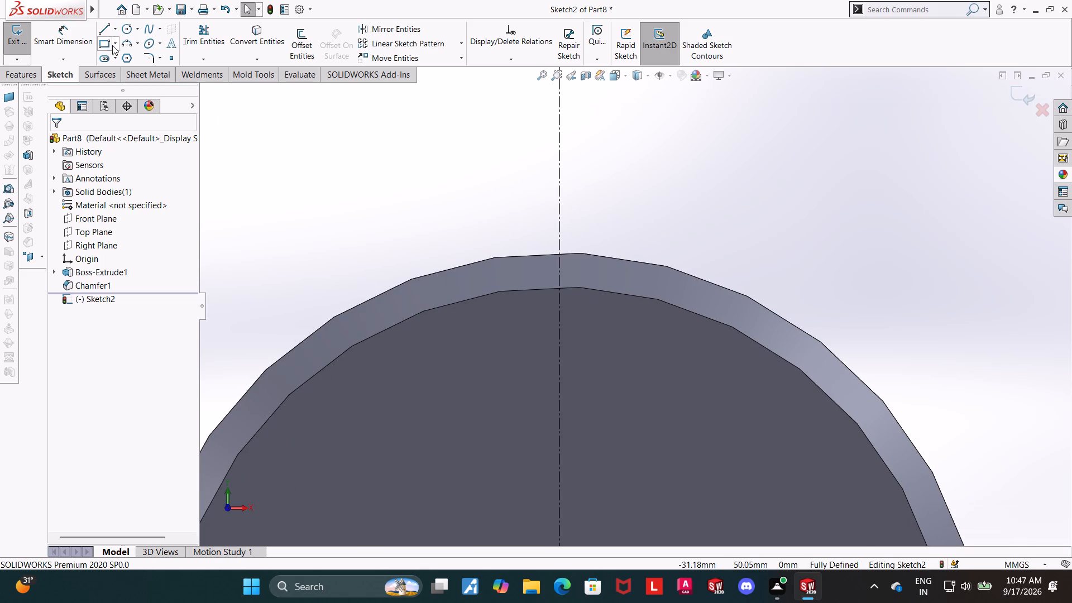
click(115, 45)
click(120, 73)
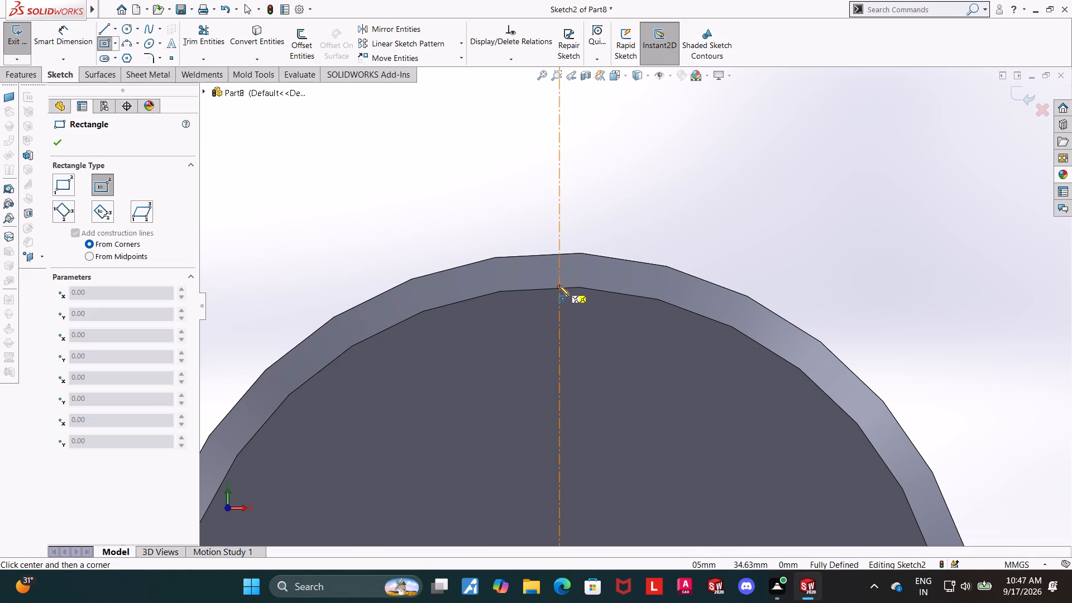
click(559, 299)
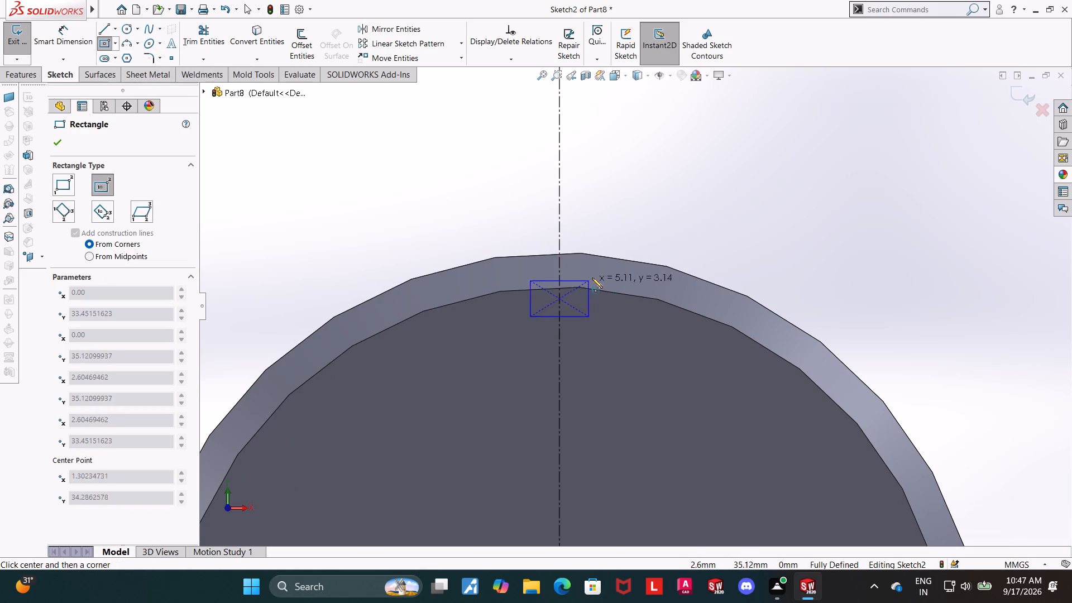
click(624, 259)
key(Escape)
key(Escape)
Dimension the rectangle to 11 mm high and 14 mm wide.
click(66, 48)
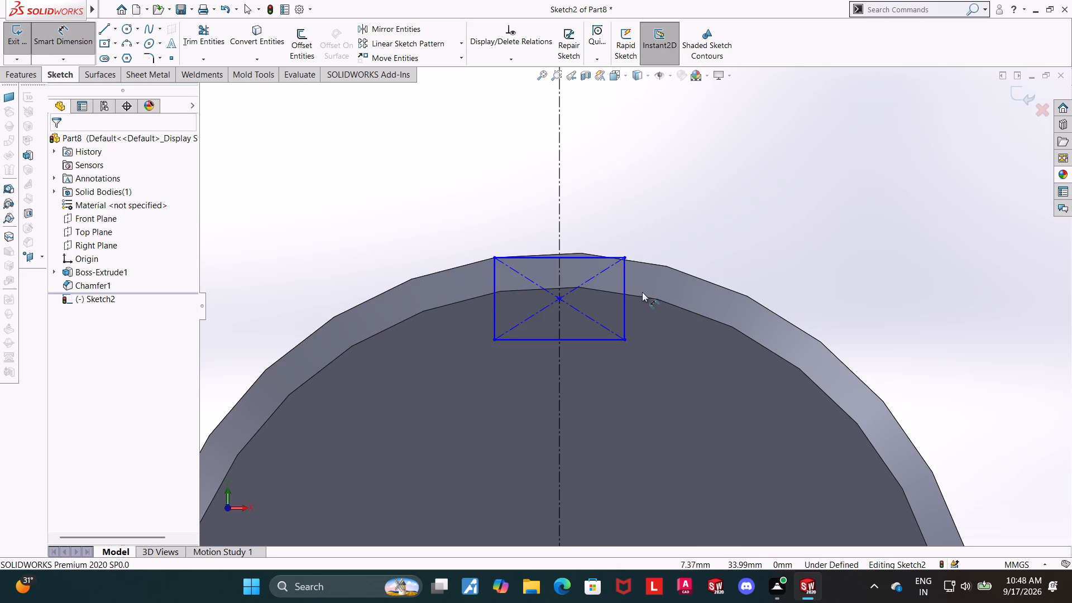
click(625, 288)
click(679, 276)
text(11)
key(Return)
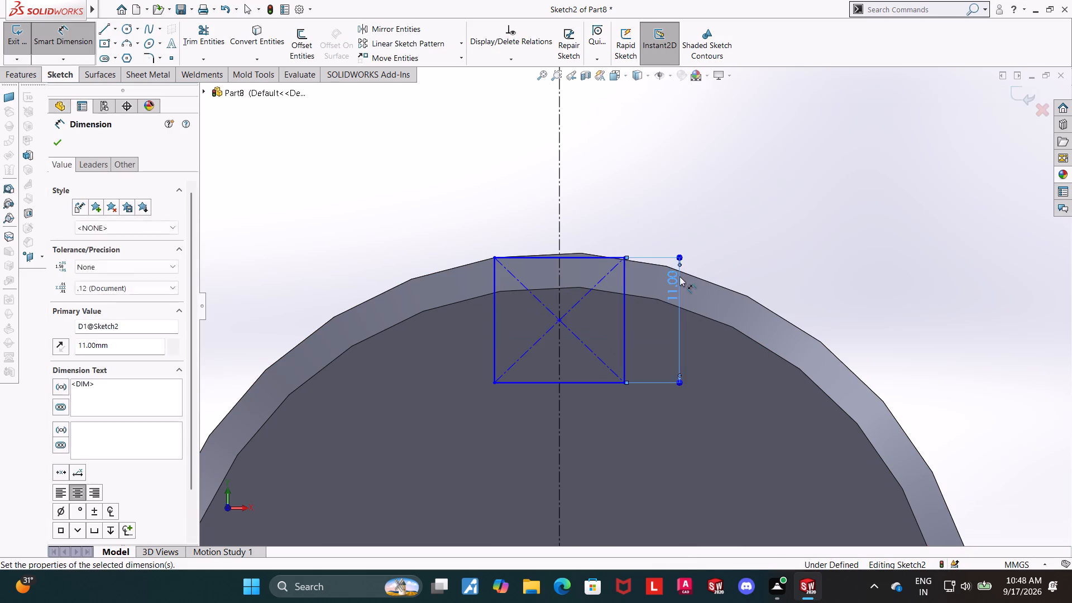
key(Escape)
click(65, 51)
click(513, 256)
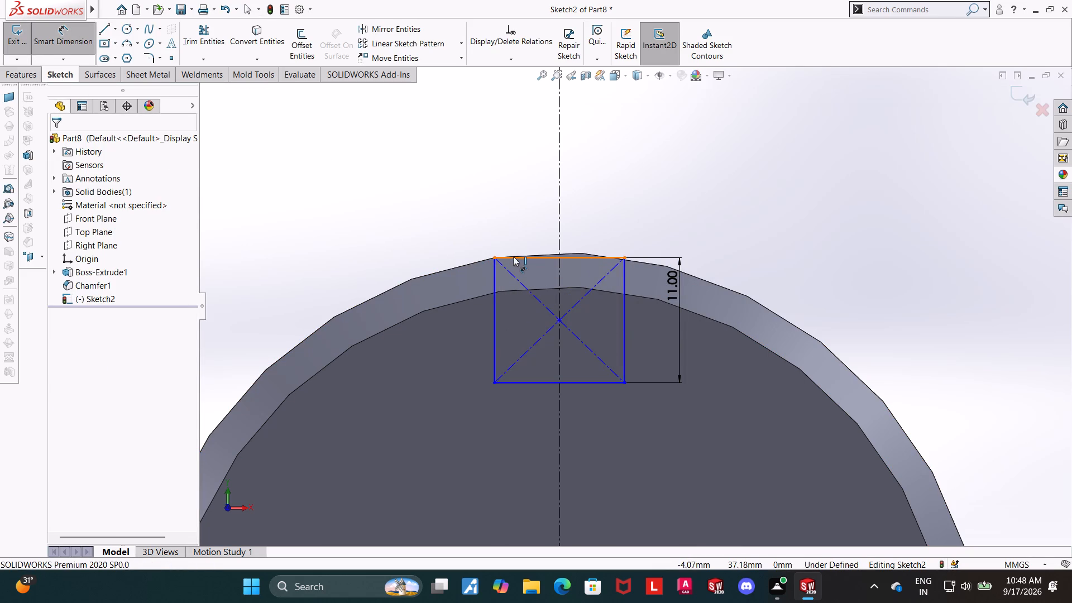
click(519, 222)
text(14)
key(Return)
key(Escape)
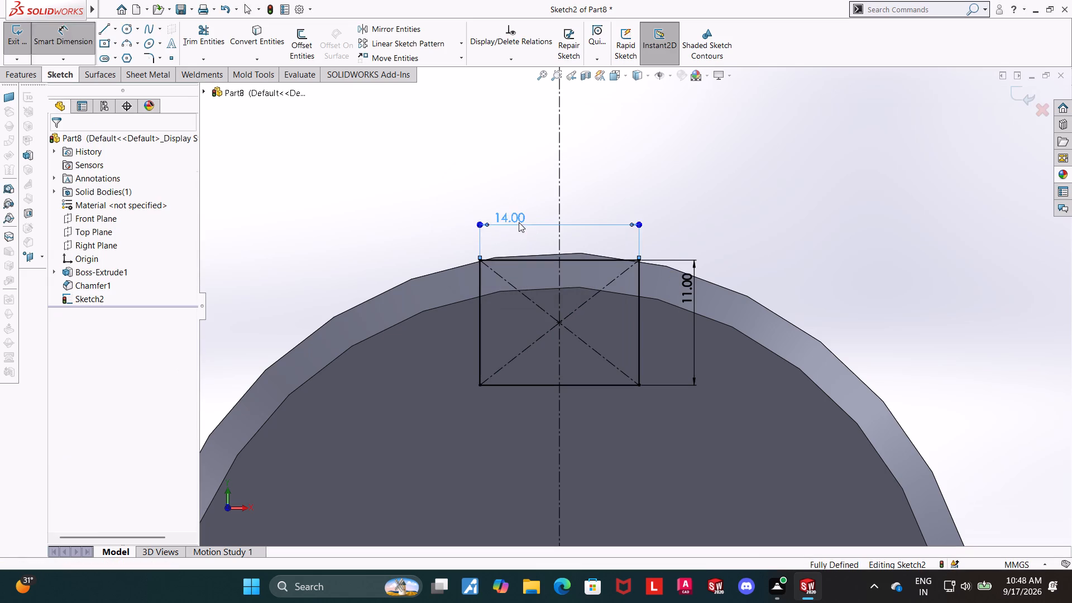
key(Escape)
Draw a 3-point arc of radius 37.5 mm between the rectangle's two upper corners, following the shaft's outer edge.
scroll(841, 336, up, 3)
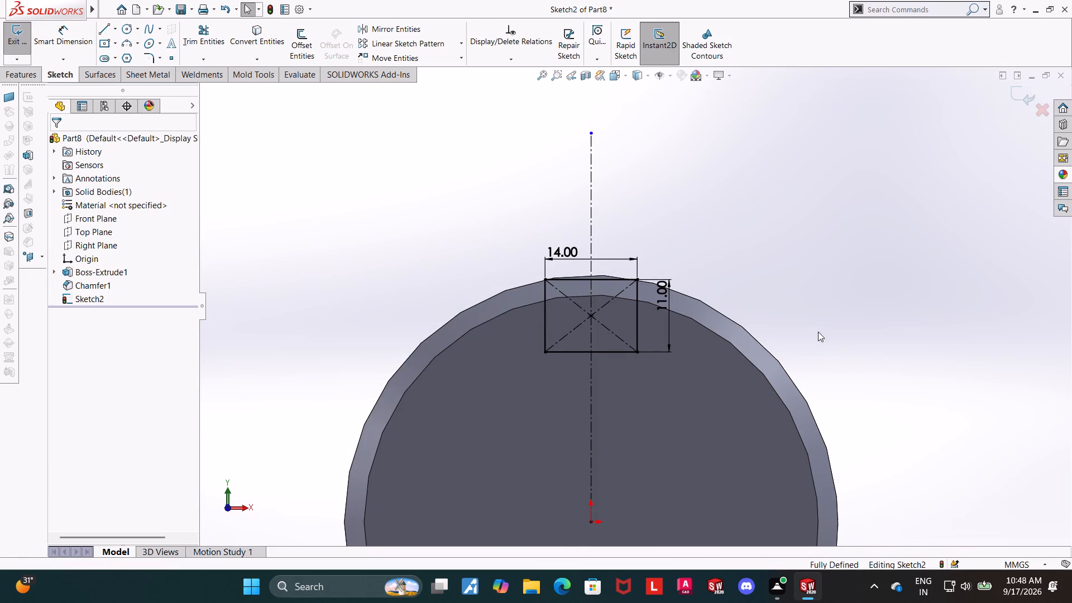
middle_drag(815, 332, 804, 337)
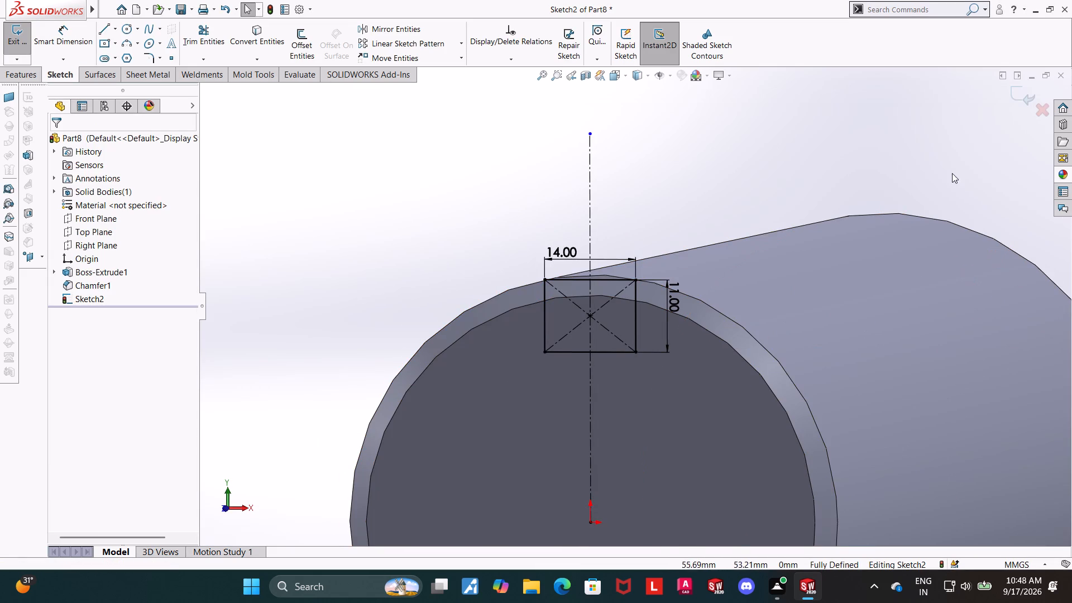
scroll(868, 203, up, 2)
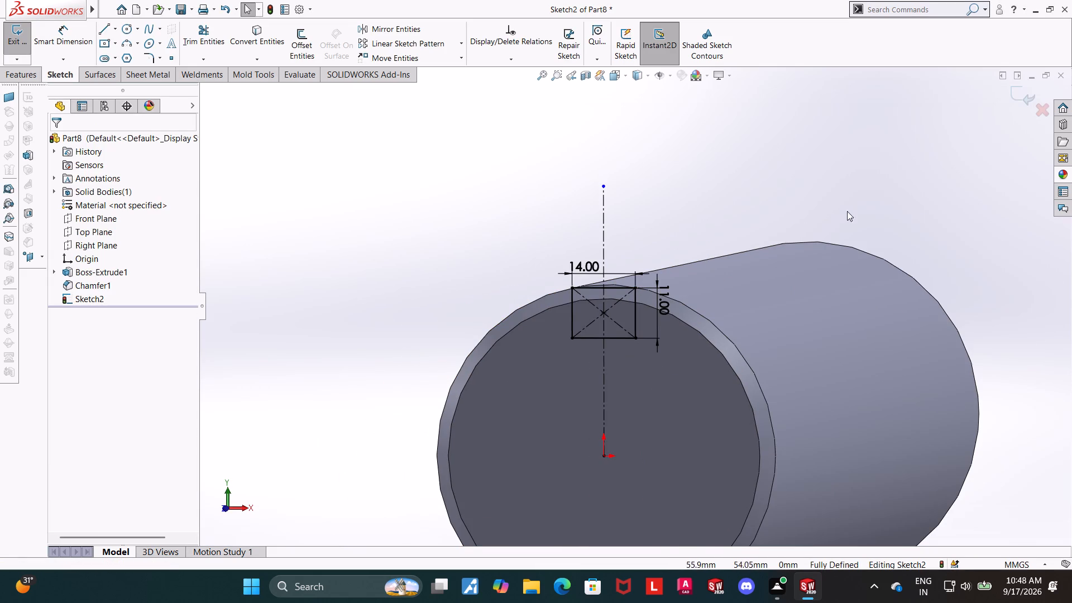
scroll(750, 260, up, 3)
click(920, 296)
middle_drag(898, 315, 926, 317)
click(82, 303)
click(114, 283)
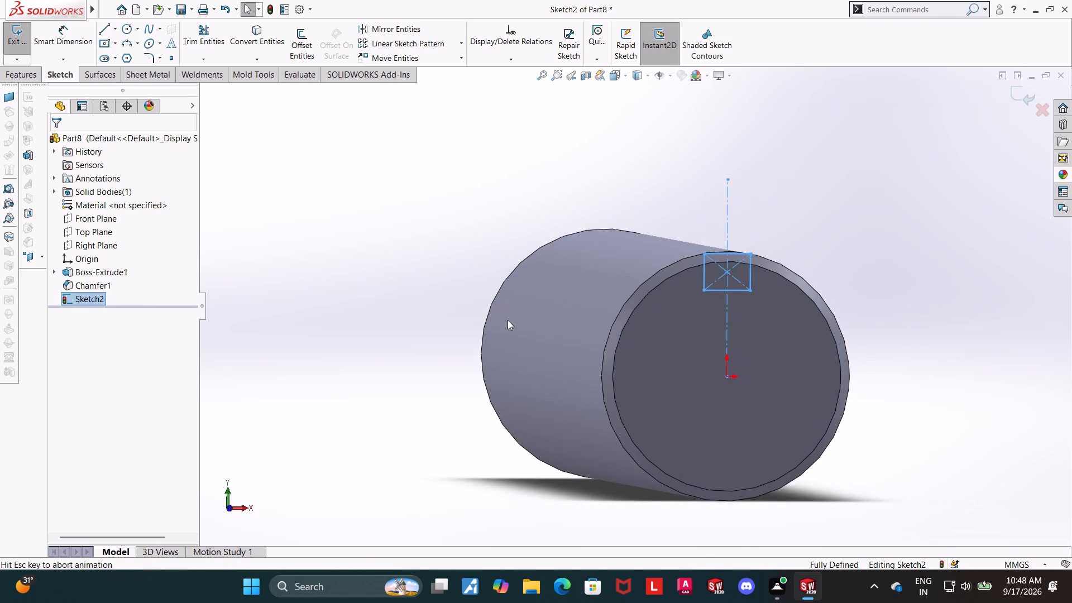
scroll(638, 216, down, 8)
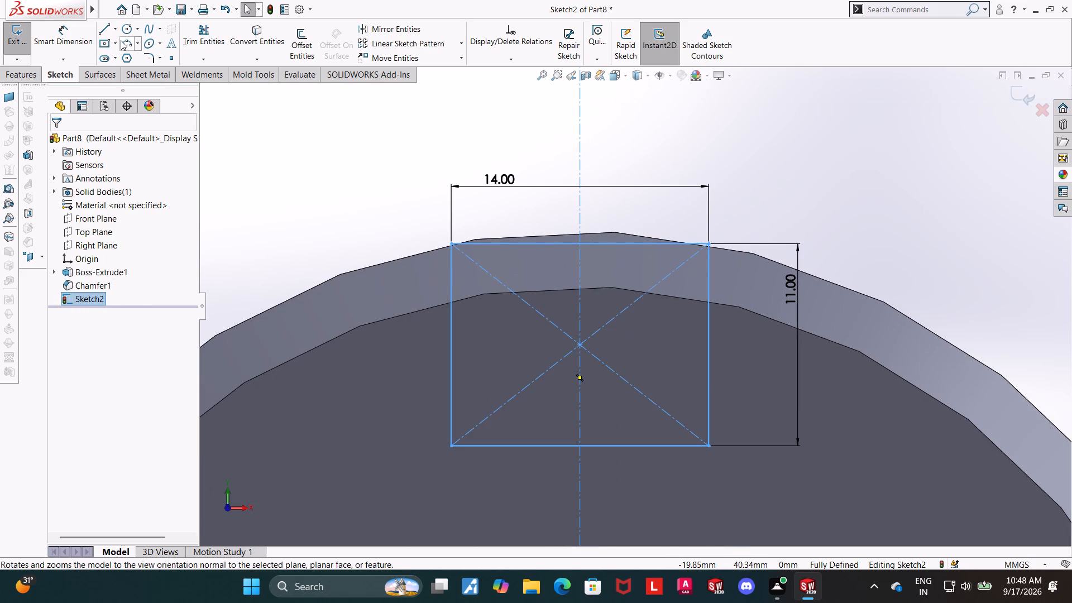
click(122, 40)
click(451, 243)
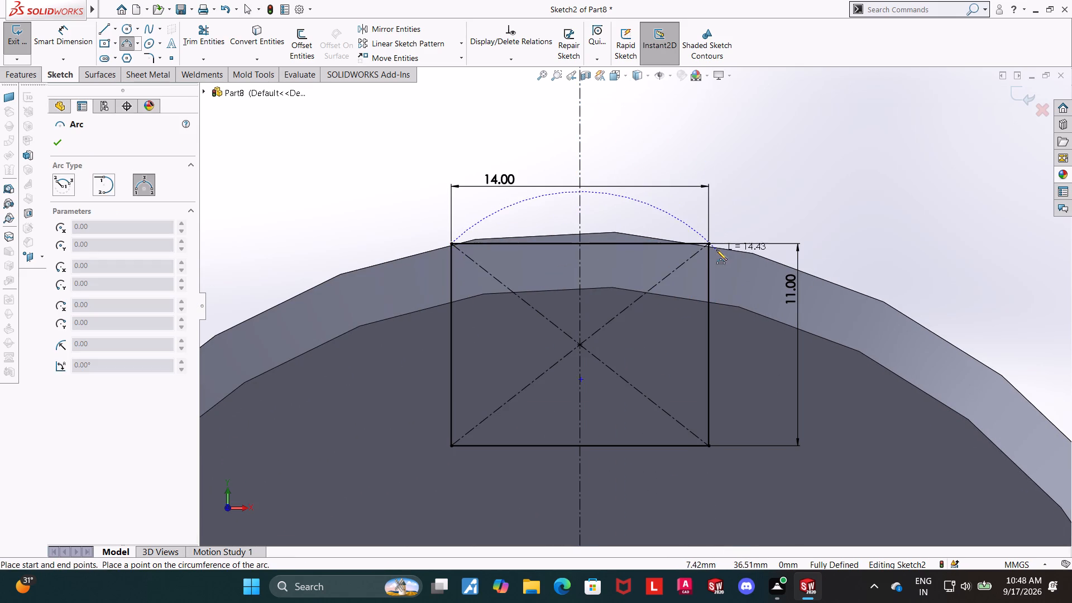
click(711, 247)
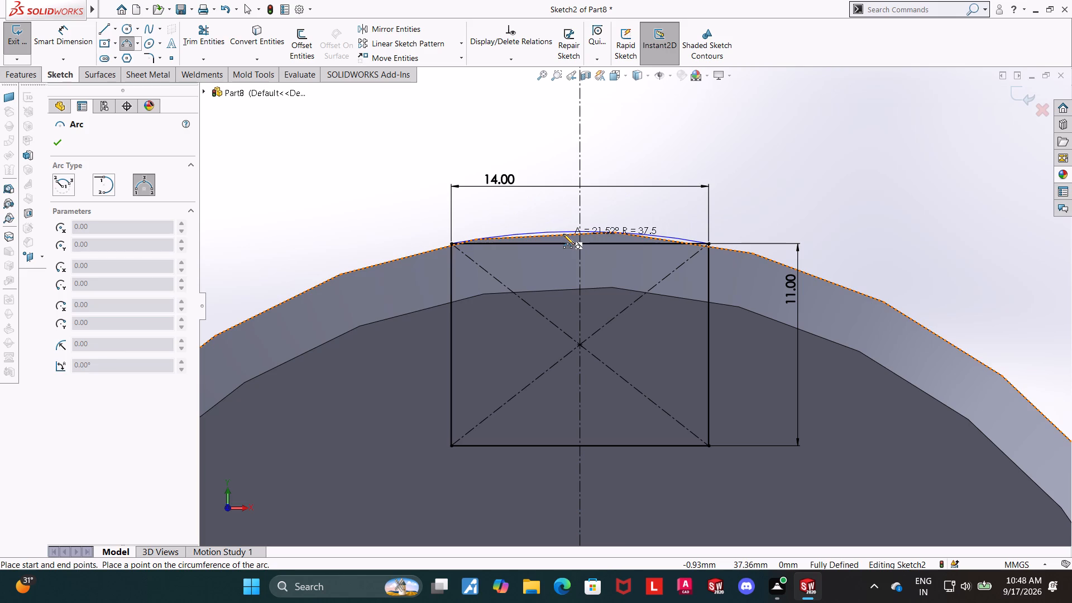
click(563, 234)
key(Escape)
key(Escape)
key(Escape)
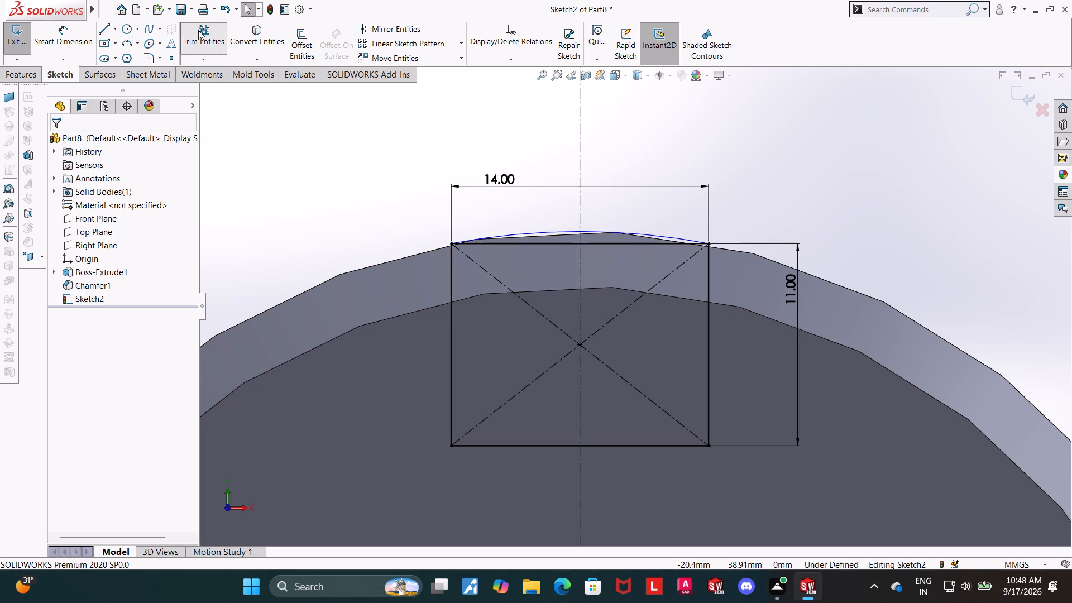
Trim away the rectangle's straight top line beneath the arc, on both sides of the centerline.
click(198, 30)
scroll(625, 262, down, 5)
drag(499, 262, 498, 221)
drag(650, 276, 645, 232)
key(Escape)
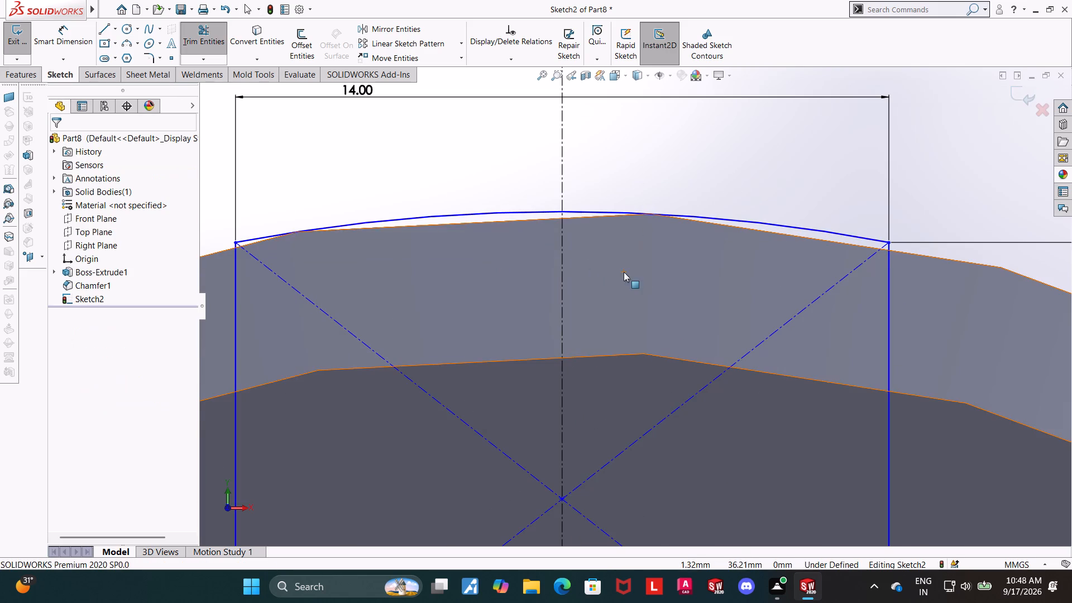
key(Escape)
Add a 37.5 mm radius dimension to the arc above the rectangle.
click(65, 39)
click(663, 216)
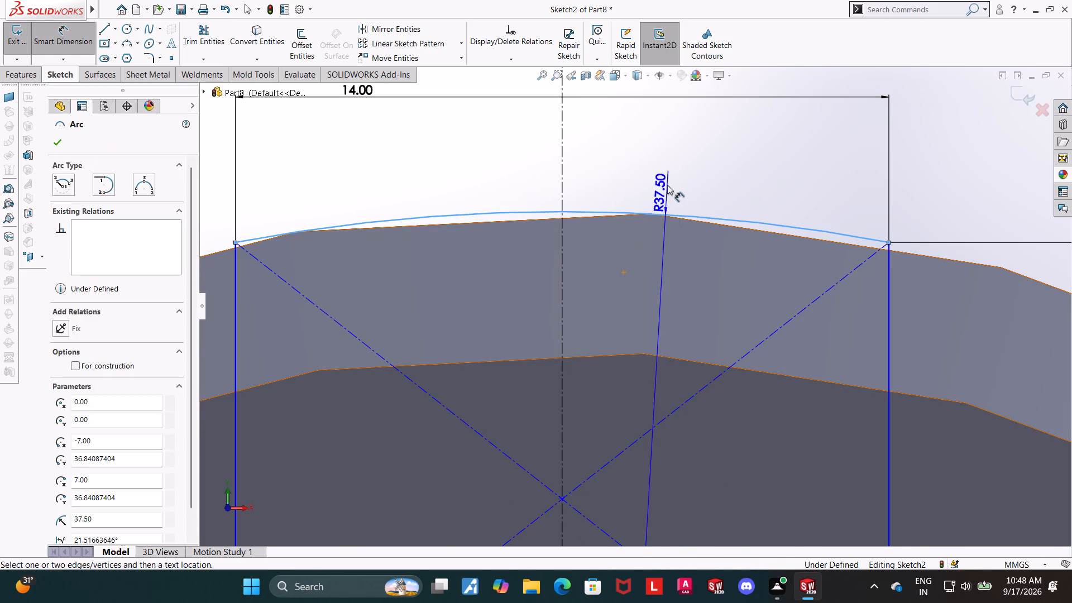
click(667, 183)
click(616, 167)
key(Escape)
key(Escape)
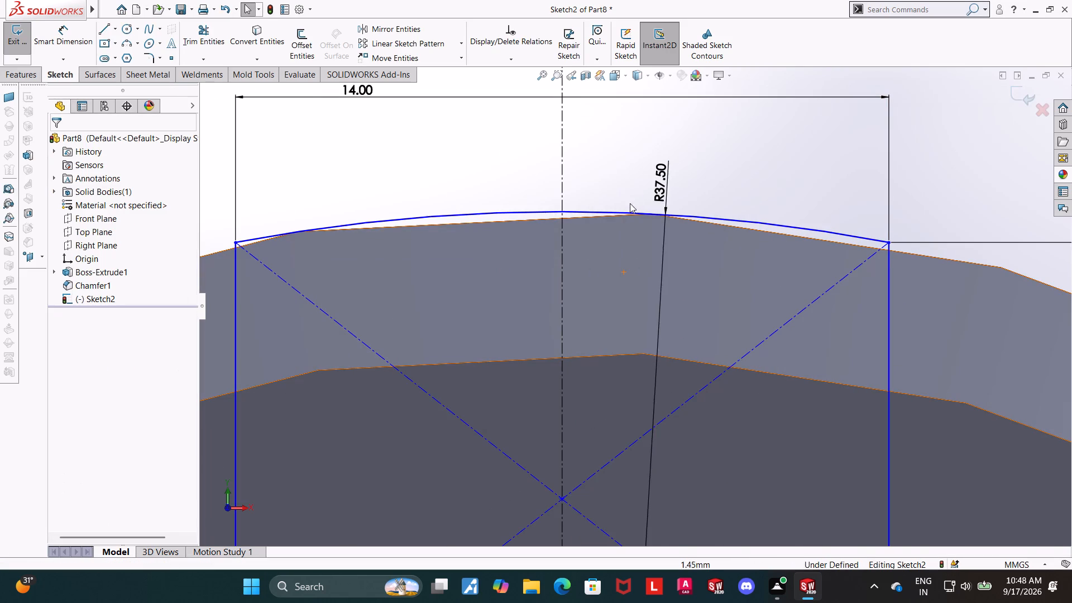
Examine the arc-topped profile on the shaft's end face from an angle and face-on.
scroll(631, 212, up, 12)
scroll(652, 347, up, 1)
scroll(643, 351, down, 3)
key(Escape)
key(Escape)
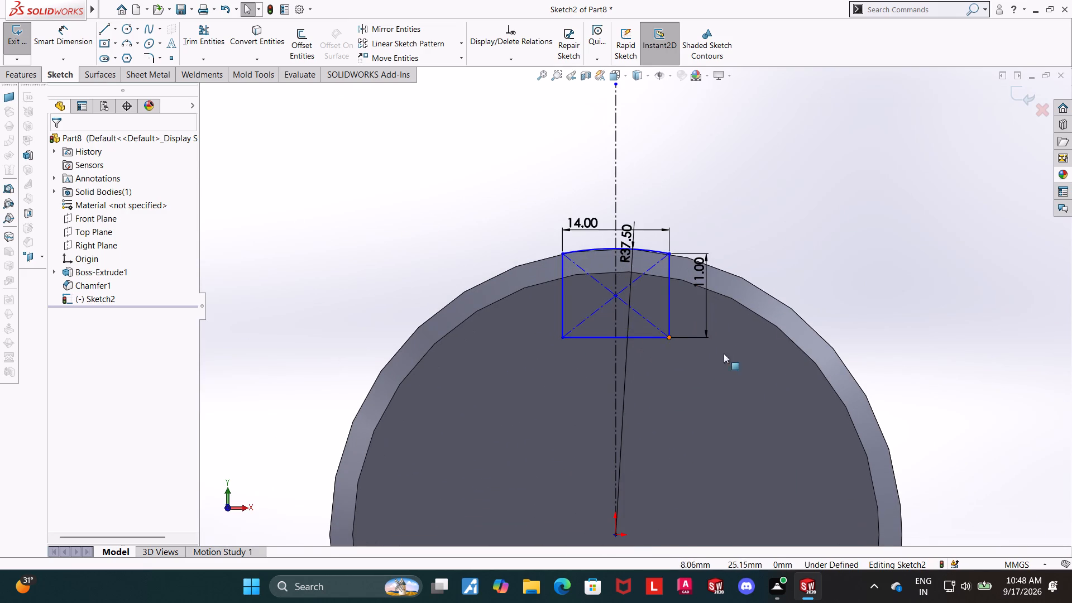
middle_drag(898, 308, 870, 317)
scroll(870, 307, up, 3)
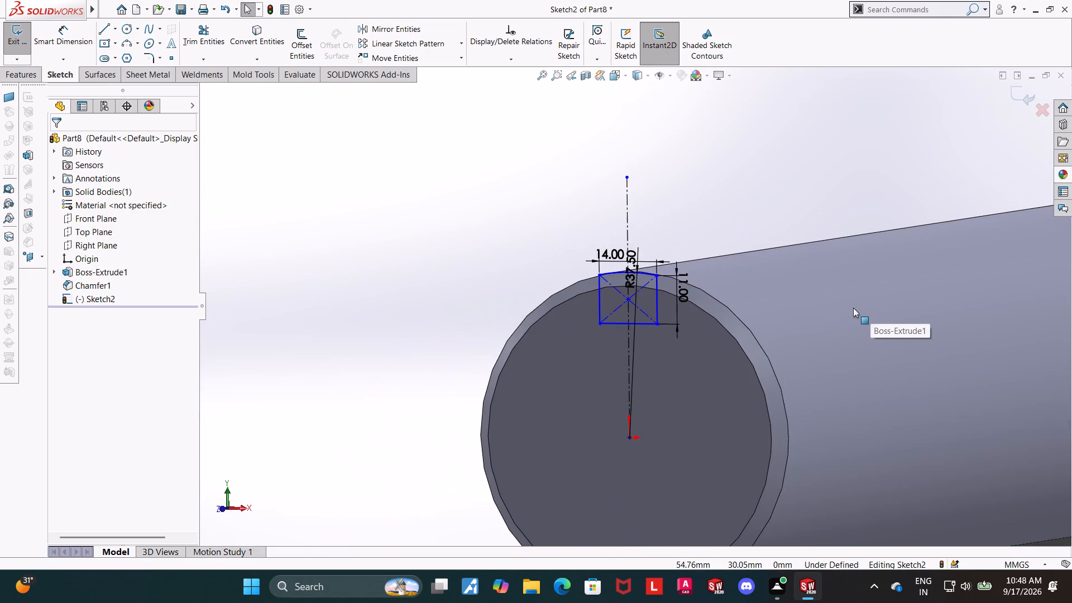
scroll(853, 305, up, 2)
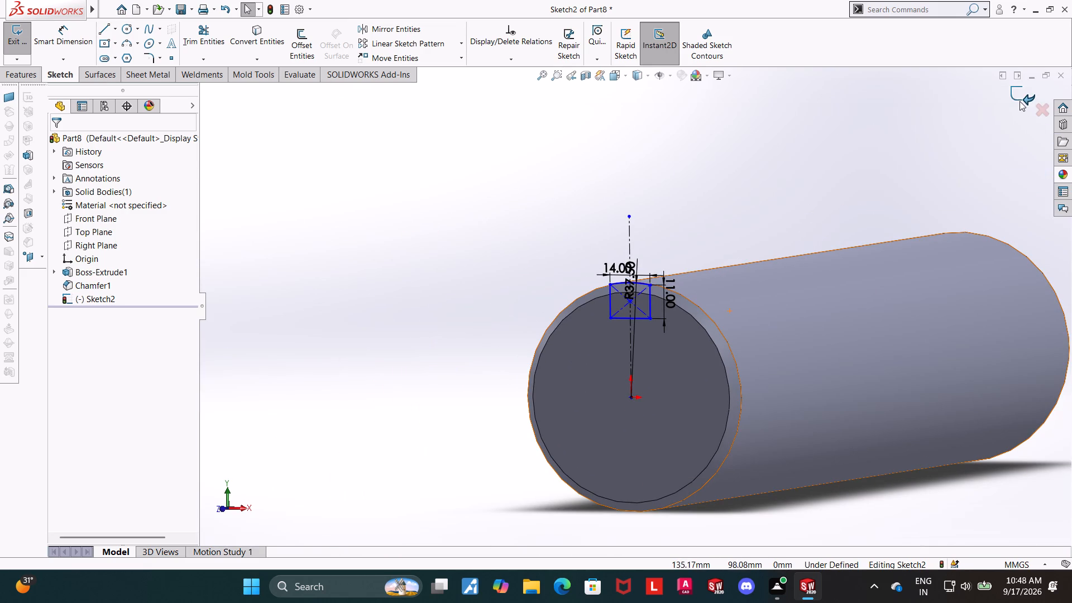
click(105, 294)
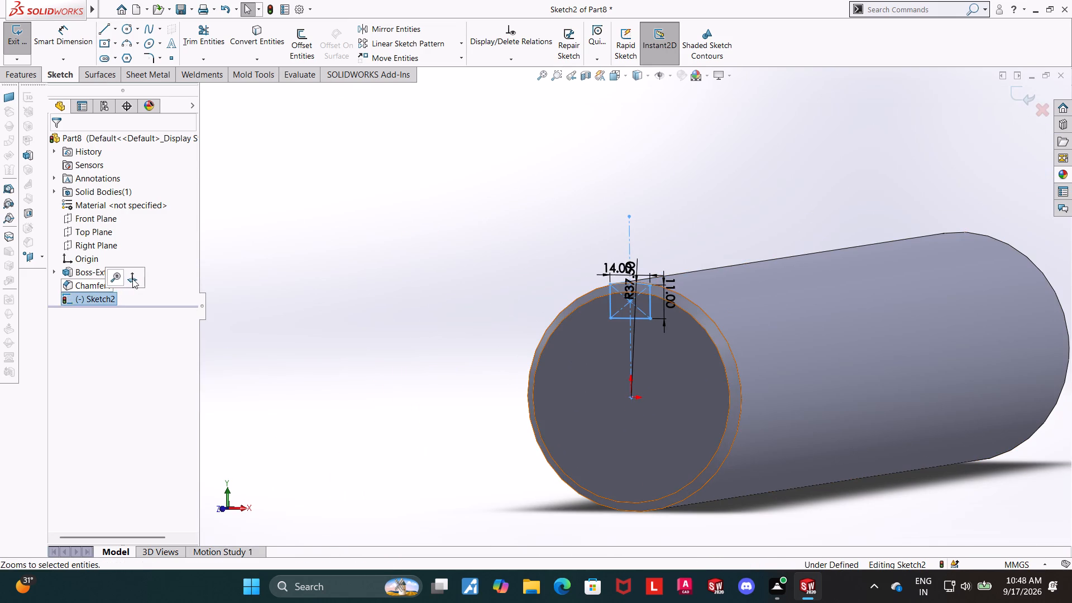
click(132, 279)
scroll(648, 210, down, 2)
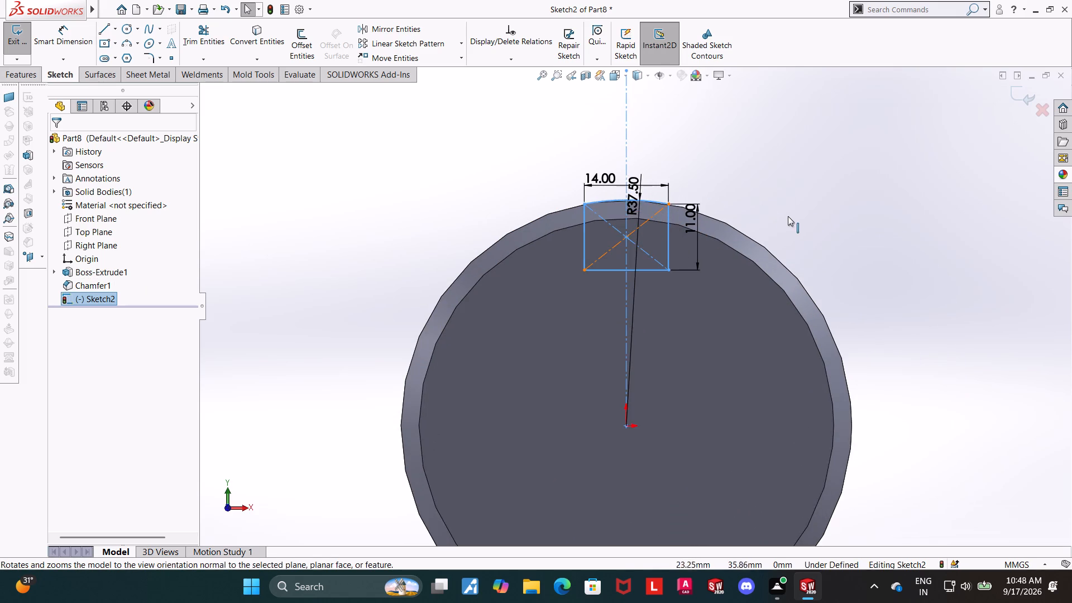
scroll(791, 217, down, 2)
key(Escape)
key(Escape)
key(Escape)
scroll(505, 229, down, 3)
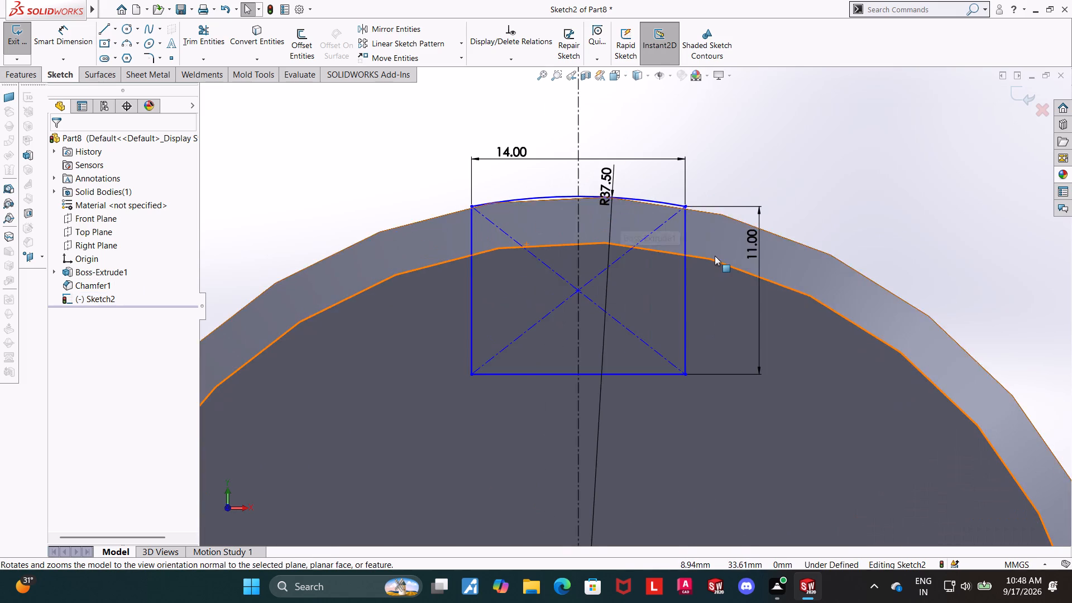
scroll(715, 256, up, 2)
key(Escape)
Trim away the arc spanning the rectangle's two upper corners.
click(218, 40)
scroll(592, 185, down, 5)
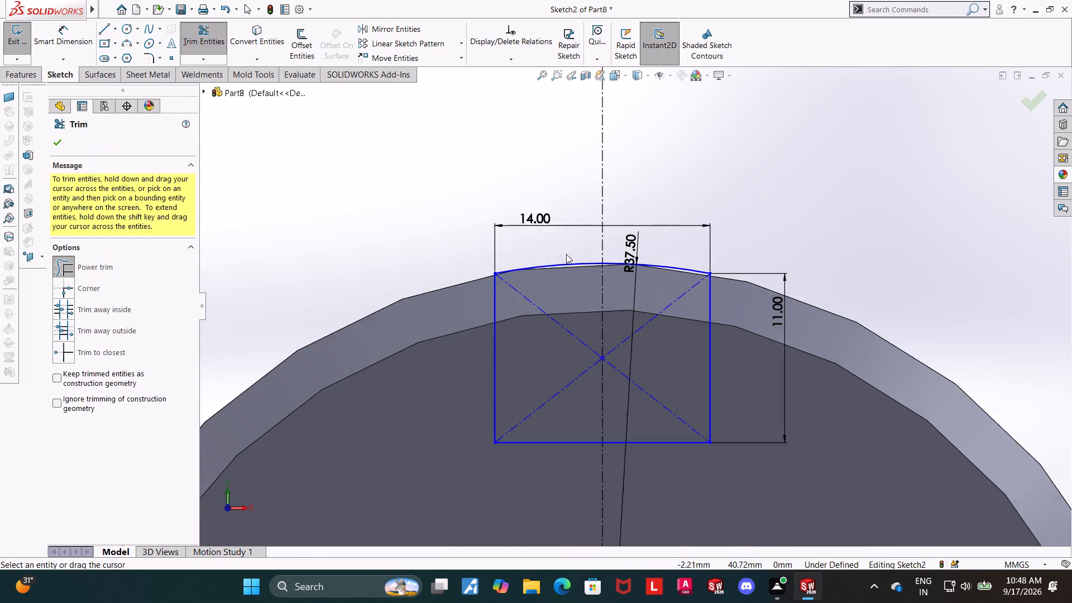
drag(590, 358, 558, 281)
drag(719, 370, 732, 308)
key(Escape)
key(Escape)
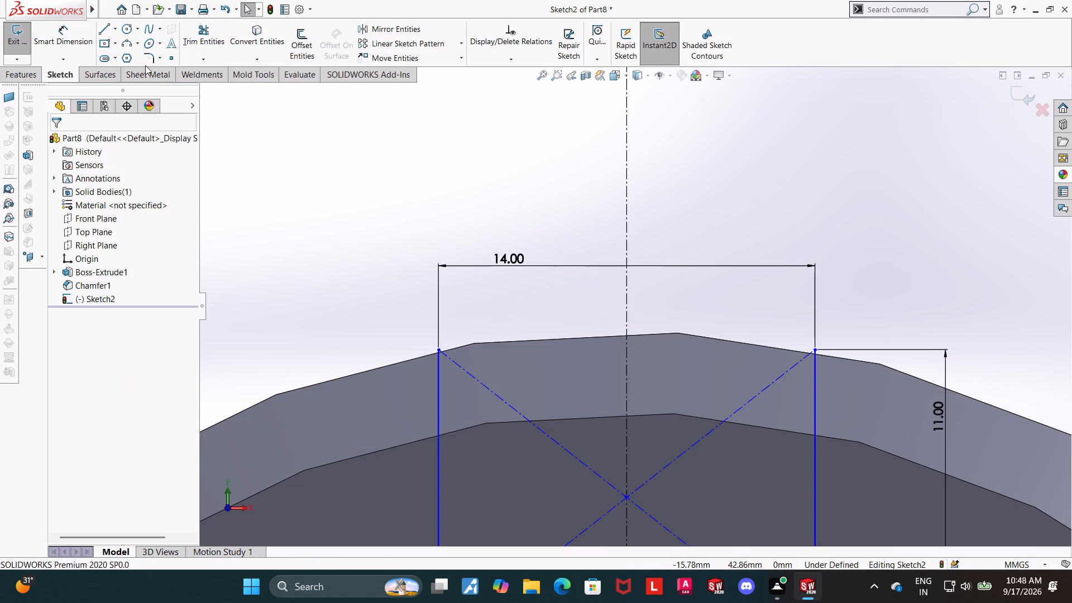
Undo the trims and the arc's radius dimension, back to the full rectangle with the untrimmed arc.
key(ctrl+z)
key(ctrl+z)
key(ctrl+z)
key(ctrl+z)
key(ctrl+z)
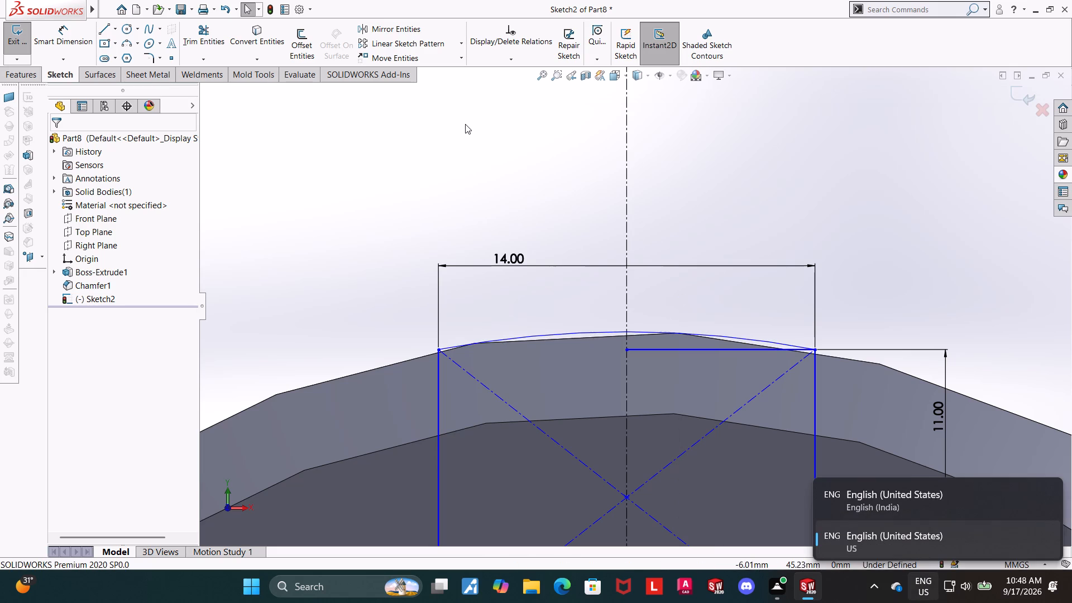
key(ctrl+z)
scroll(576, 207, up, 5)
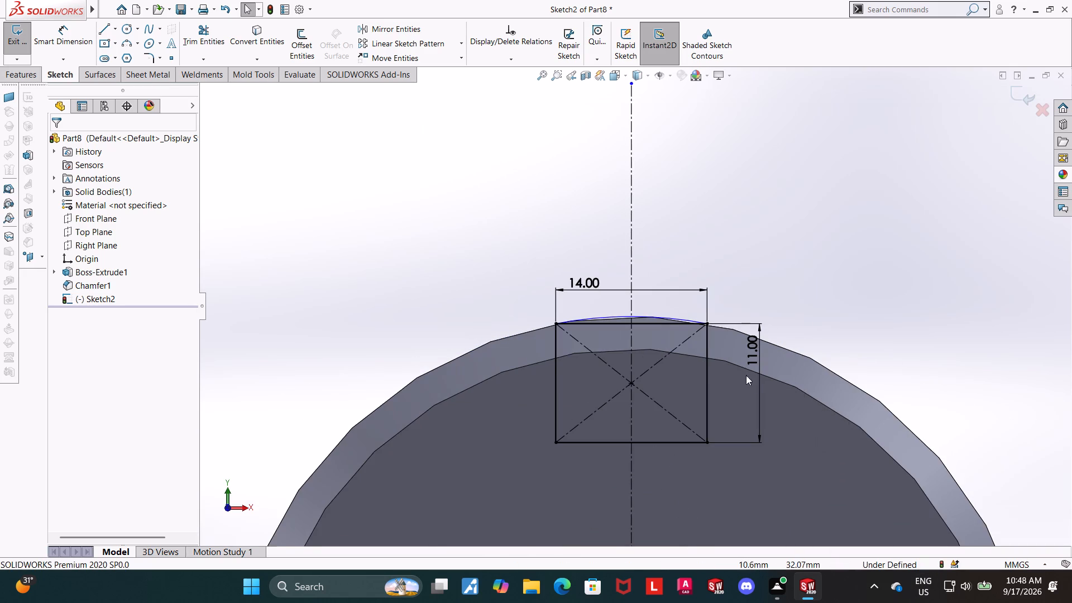
Convert the shaft's outer circular edge at the chamfer into a sketch circle.
key(Escape)
click(259, 34)
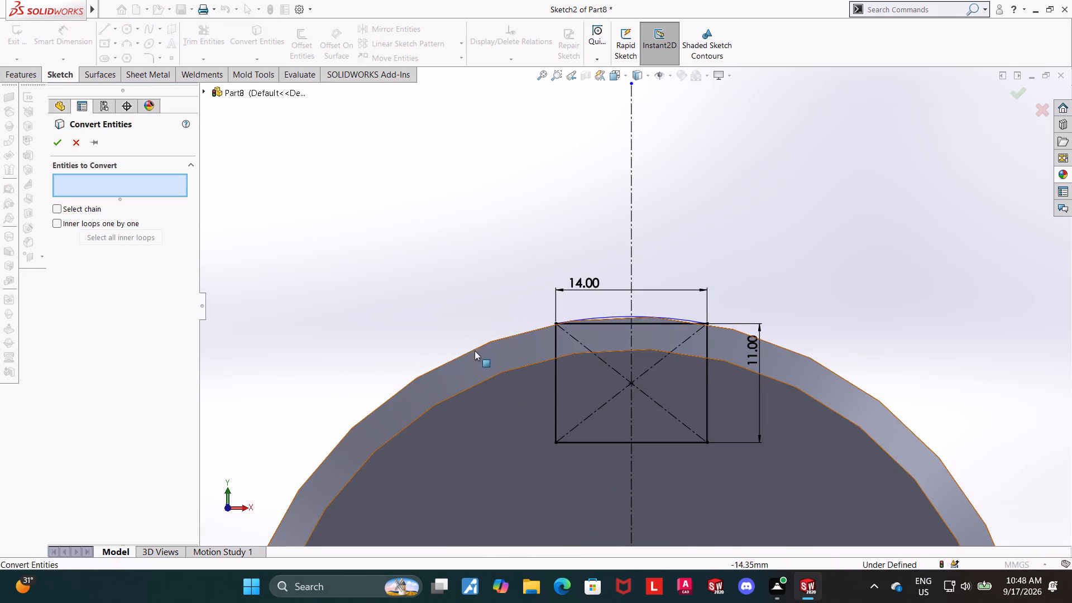
click(474, 348)
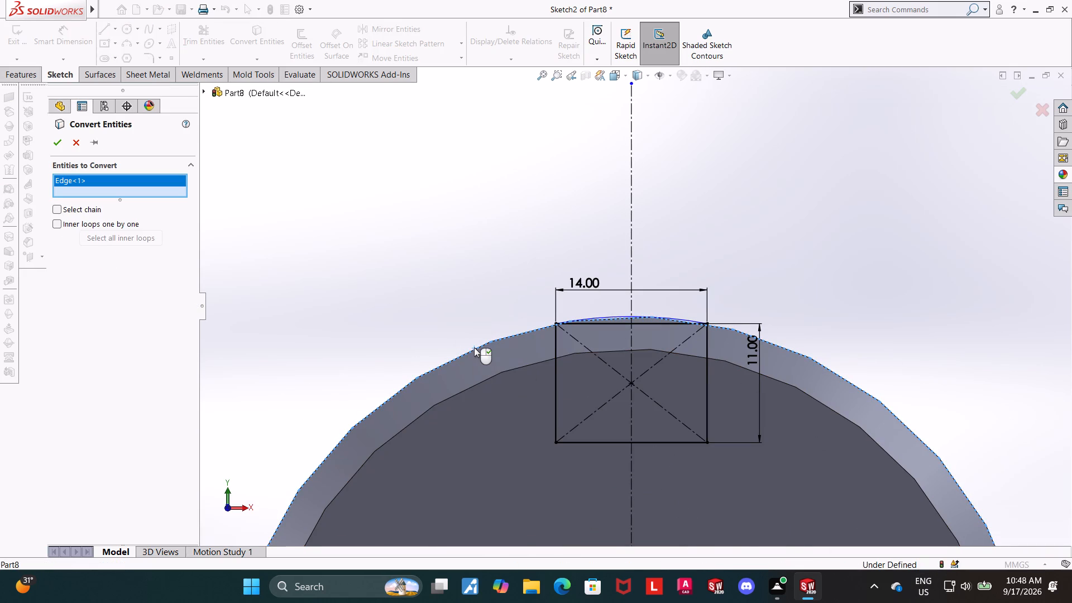
click(59, 143)
Trim the converted circle outside the rectangle and remove the rectangle's straight top line, leaving a curved top.
click(208, 26)
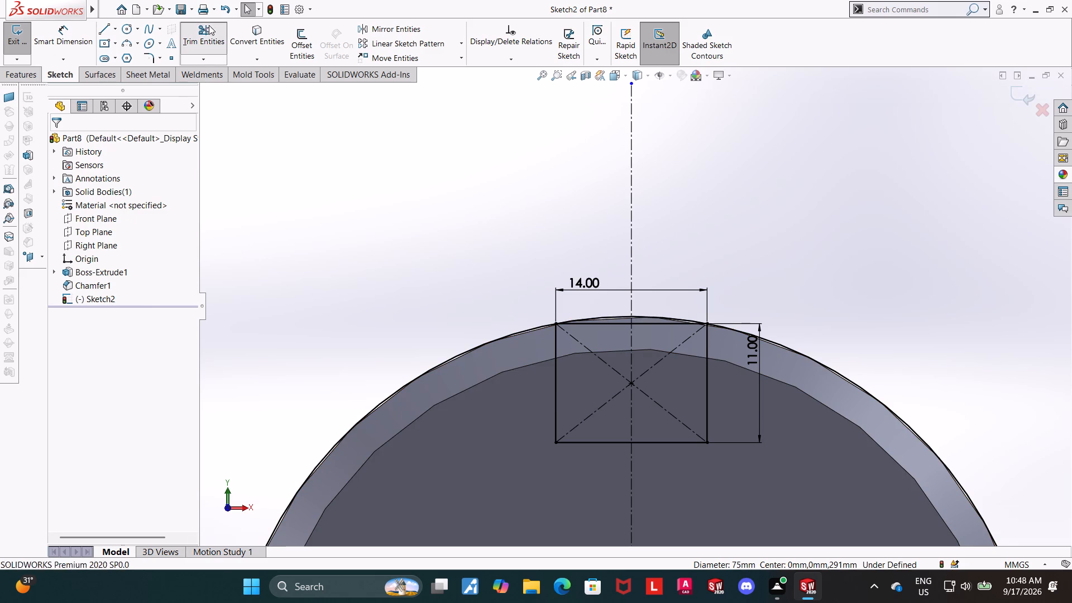
drag(433, 390, 377, 281)
scroll(695, 332, down, 5)
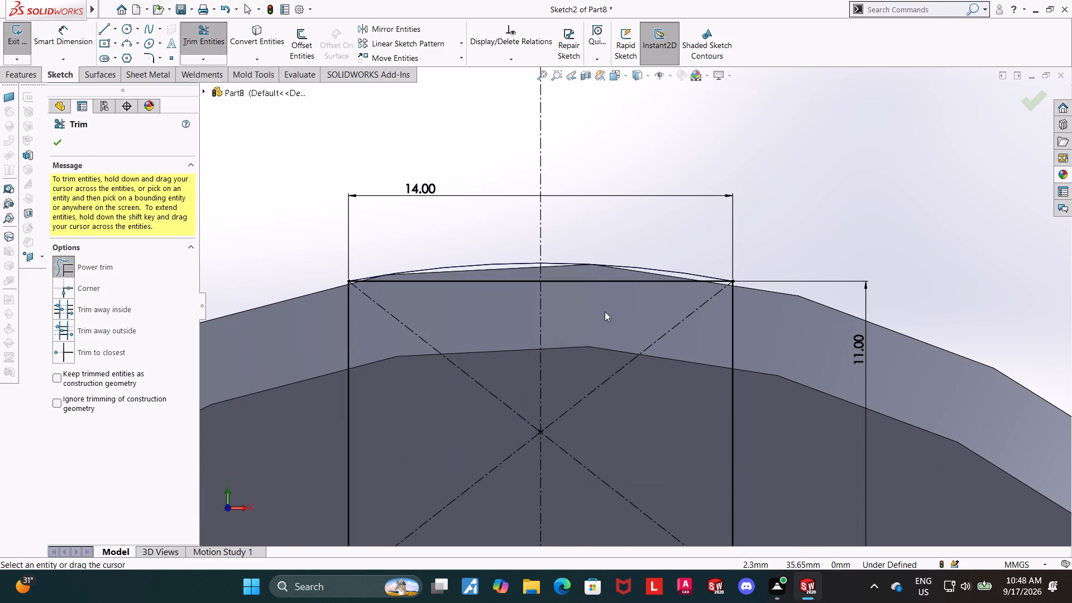
drag(604, 309, 595, 276)
drag(516, 298, 515, 276)
key(Escape)
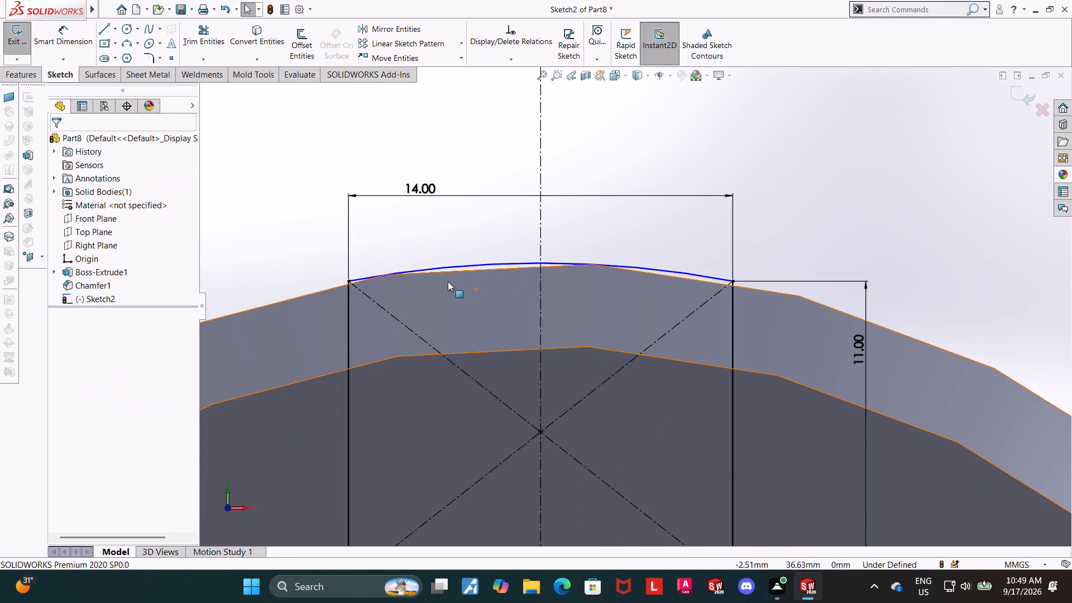
key(Escape)
key(Escape)
Dimension the profile's top arc with a radius of 37.5 mm and exit the sketch.
click(68, 39)
click(489, 266)
click(485, 244)
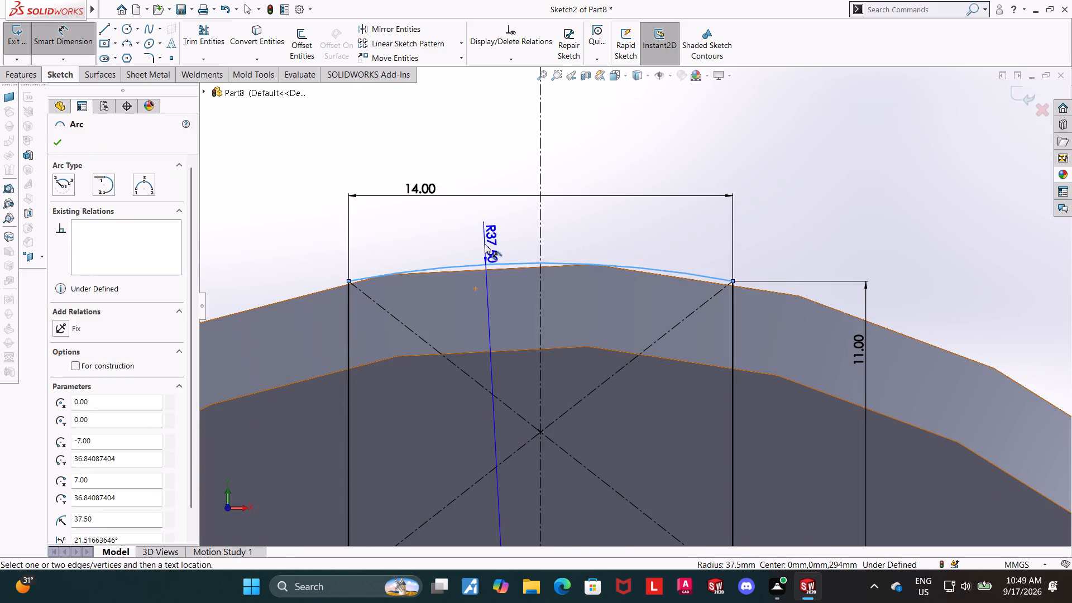
click(438, 228)
key(Escape)
key(Escape)
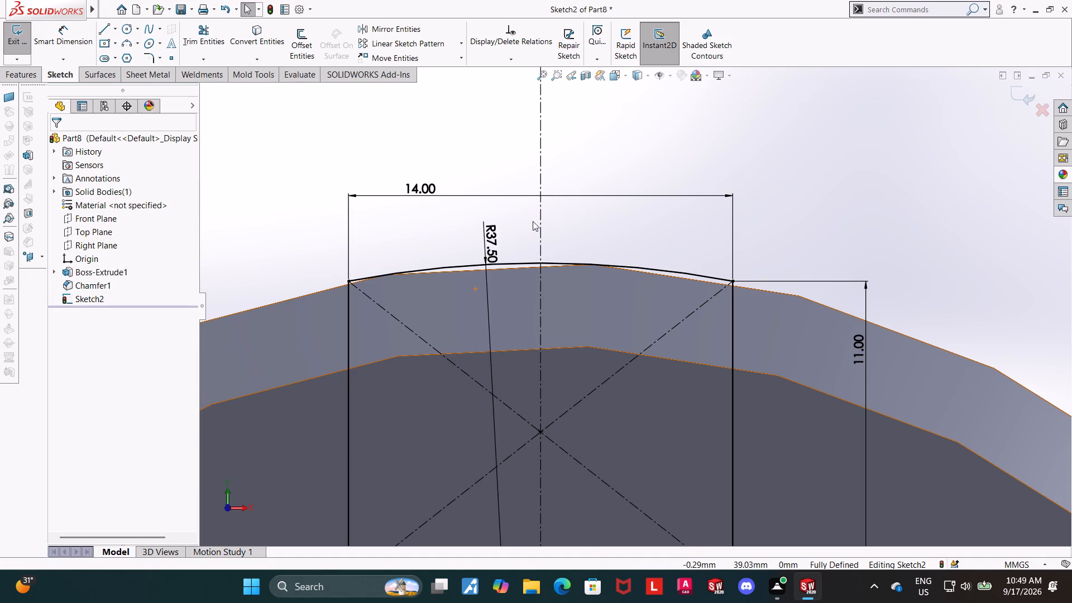
key(Escape)
scroll(562, 224, up, 8)
scroll(663, 319, up, 6)
scroll(640, 341, down, 7)
key(Escape)
key(Escape)
middle_drag(831, 269, 822, 269)
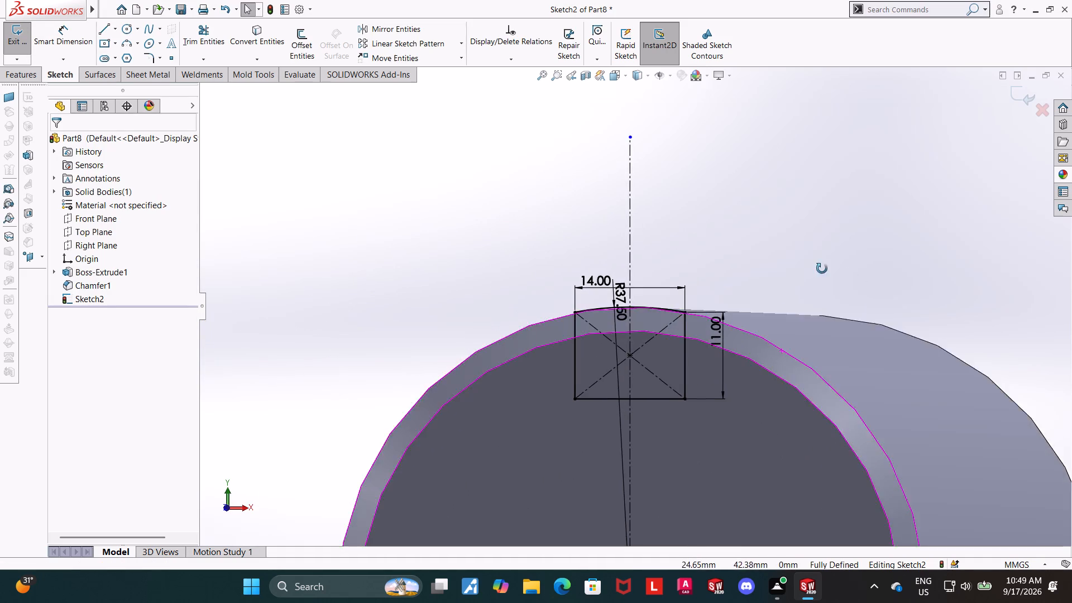
middle_drag(822, 269, 783, 273)
scroll(792, 265, up, 5)
click(1023, 88)
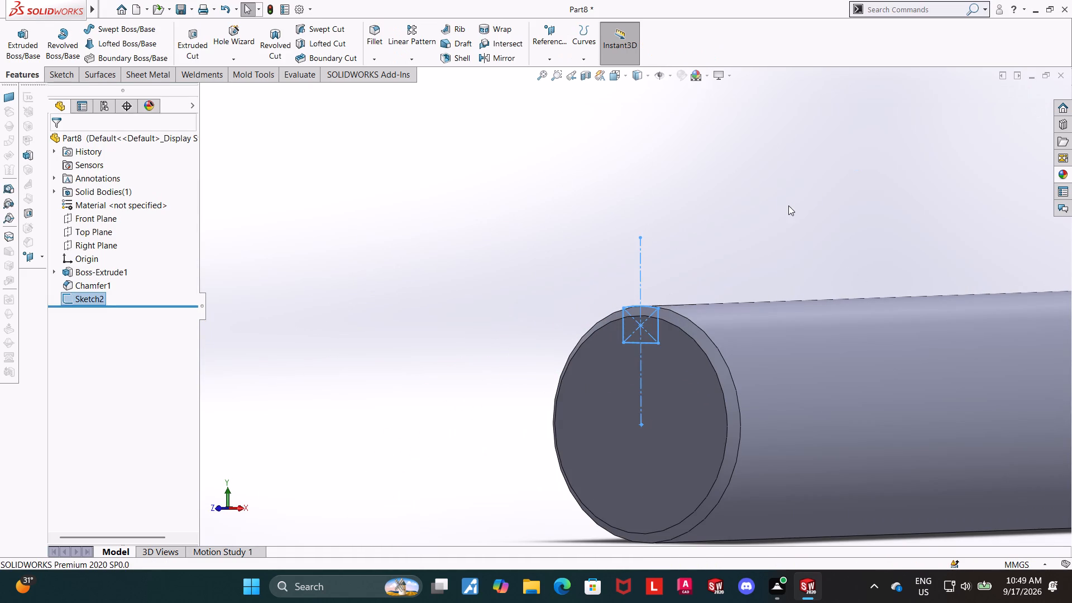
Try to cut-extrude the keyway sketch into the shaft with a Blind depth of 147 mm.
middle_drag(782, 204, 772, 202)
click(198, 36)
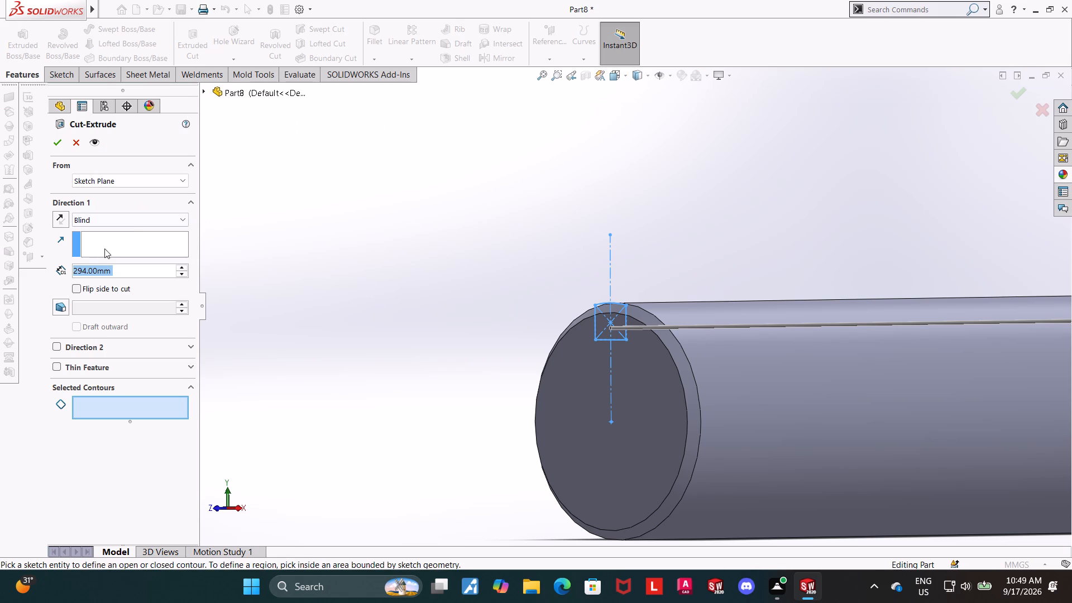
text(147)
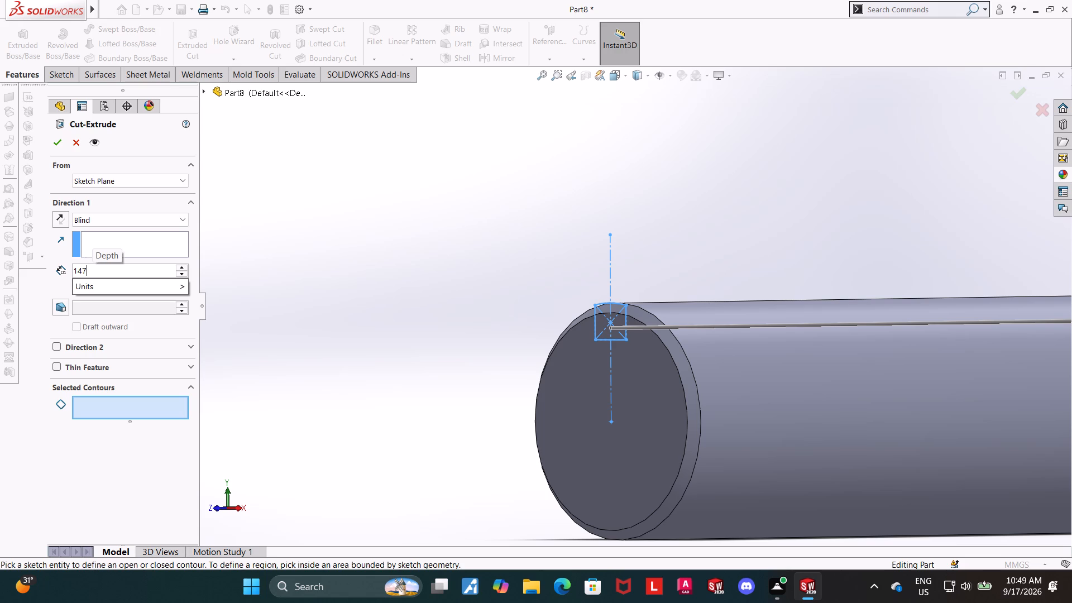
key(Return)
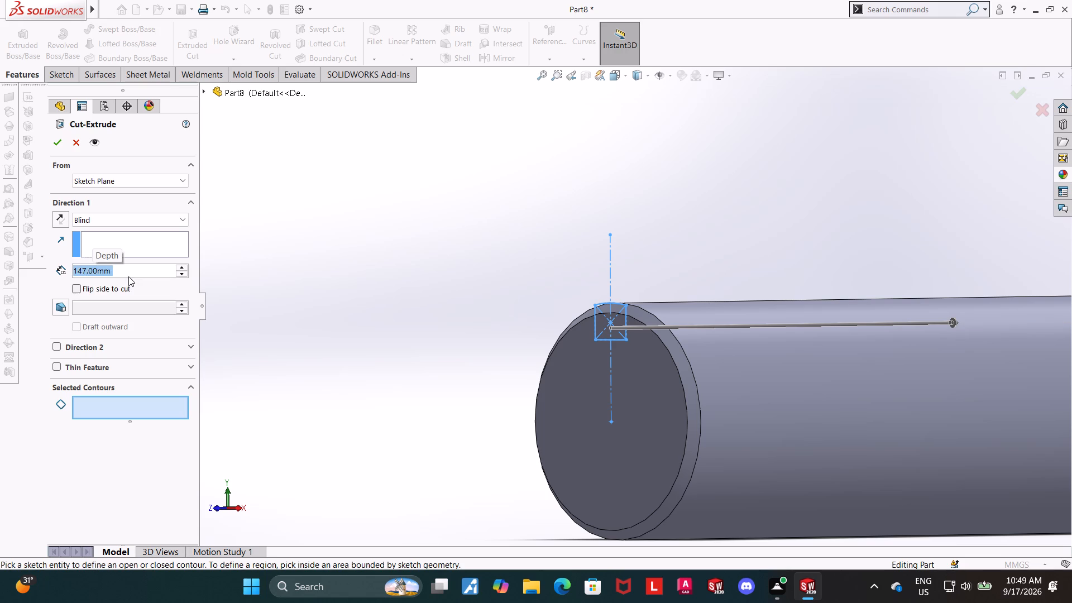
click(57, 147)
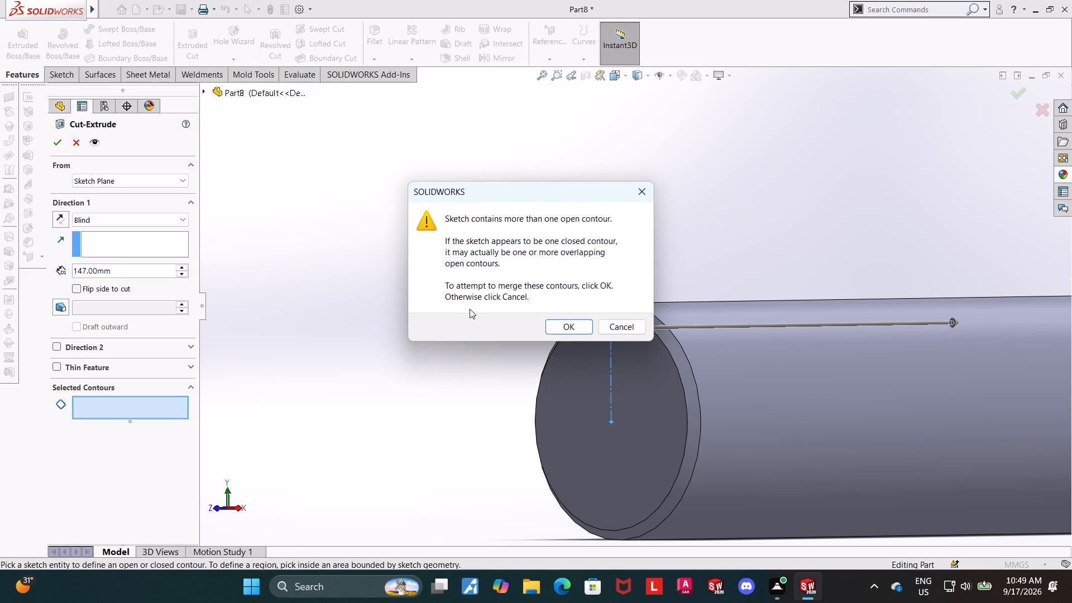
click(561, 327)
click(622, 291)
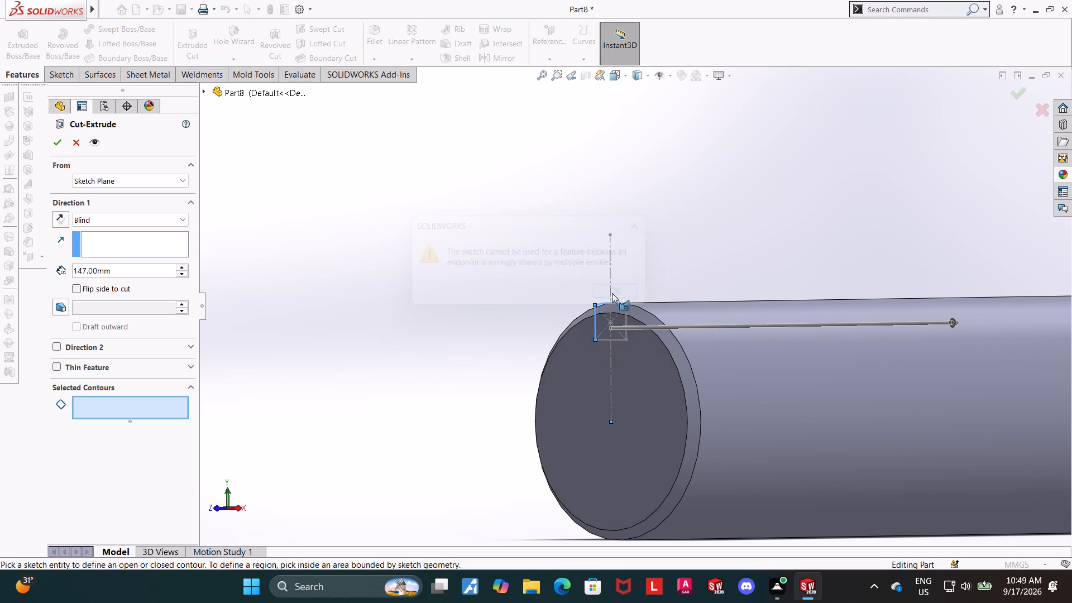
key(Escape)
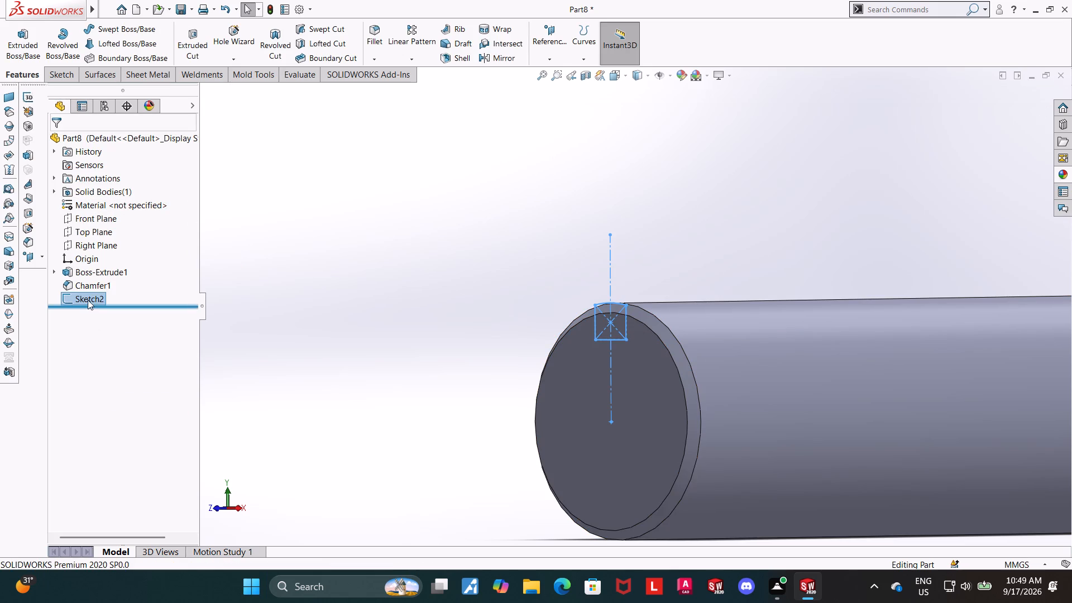
Reopen the keyway sketch to inspect its profile face-on, and exit it without edits.
click(88, 299)
click(97, 263)
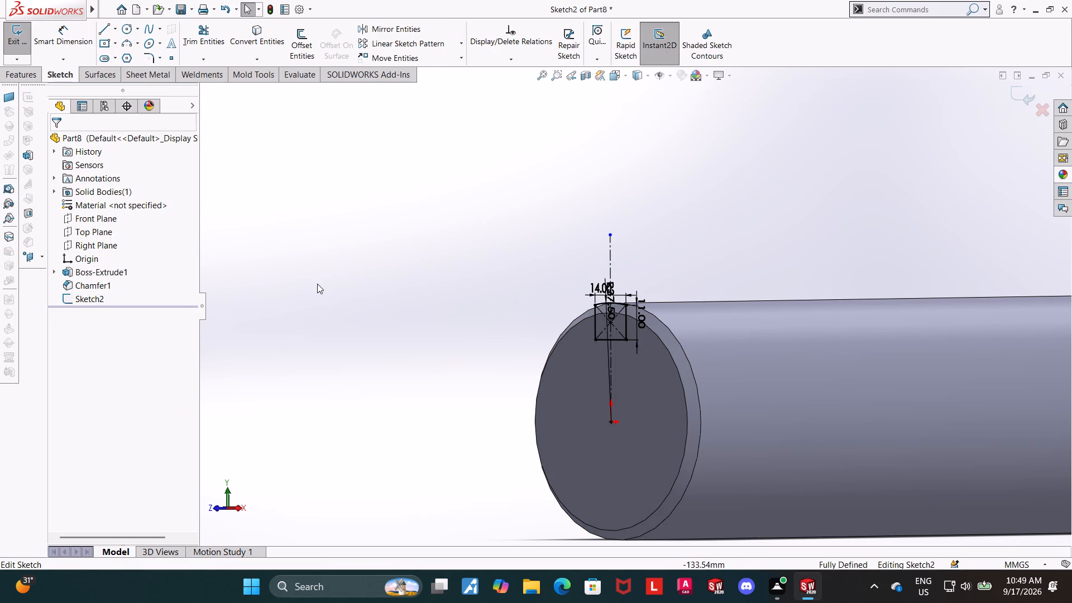
scroll(317, 284, up, 1)
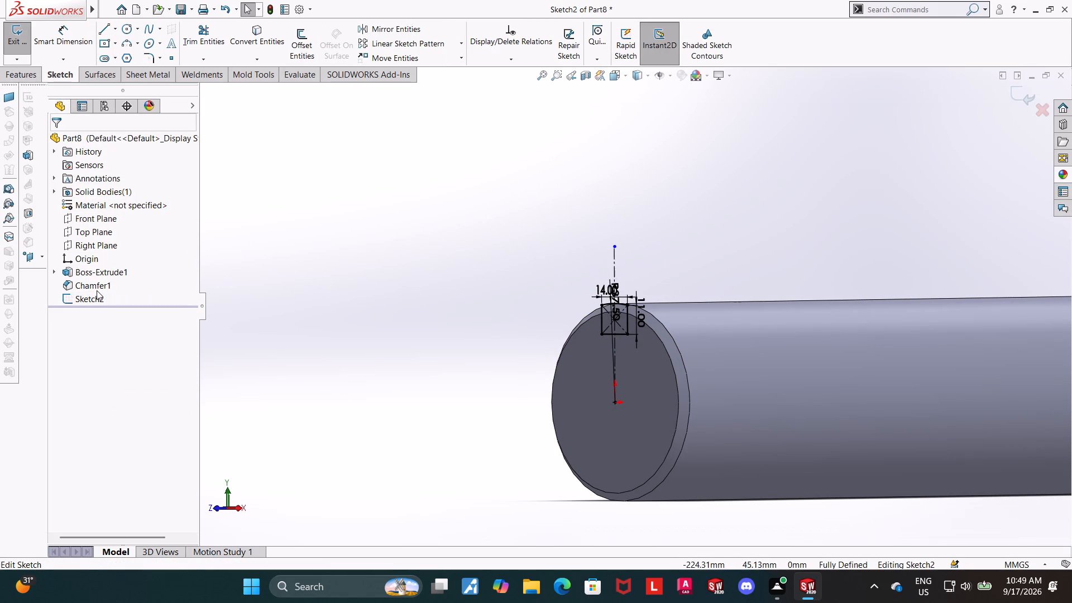
click(94, 295)
click(119, 275)
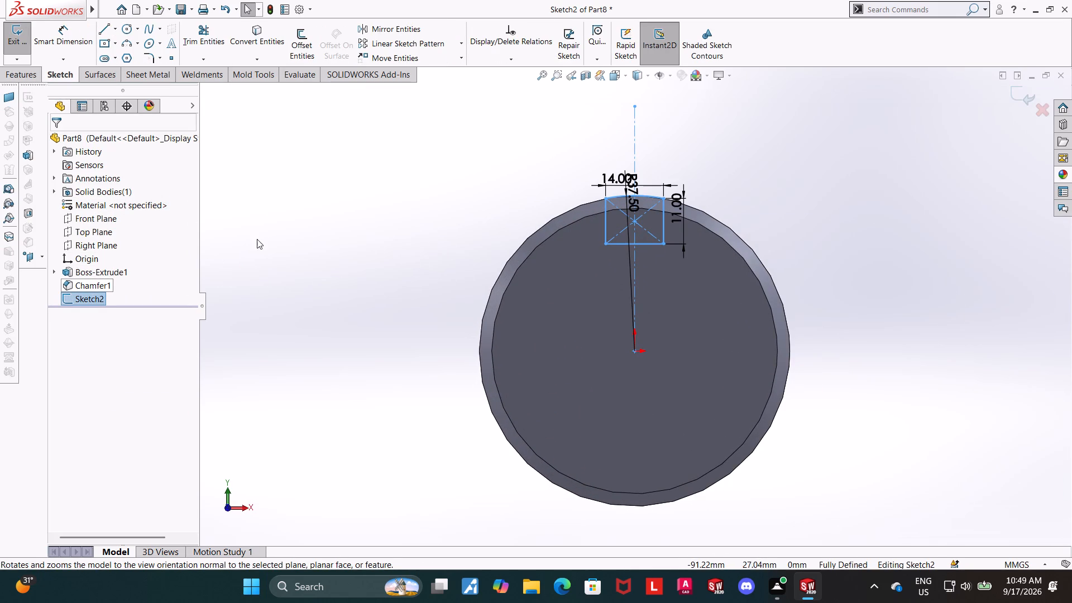
click(1022, 99)
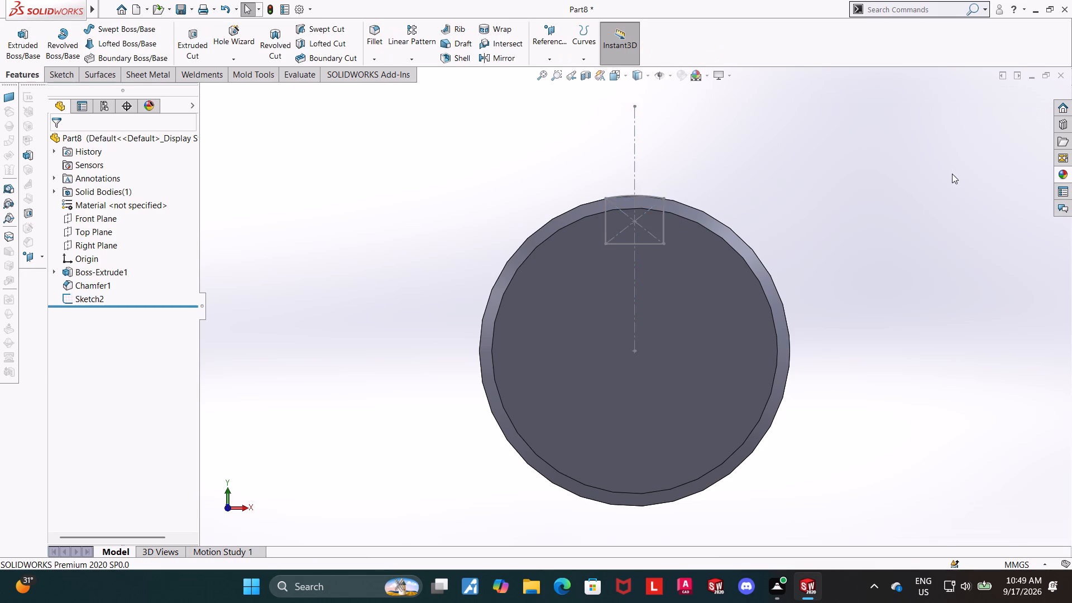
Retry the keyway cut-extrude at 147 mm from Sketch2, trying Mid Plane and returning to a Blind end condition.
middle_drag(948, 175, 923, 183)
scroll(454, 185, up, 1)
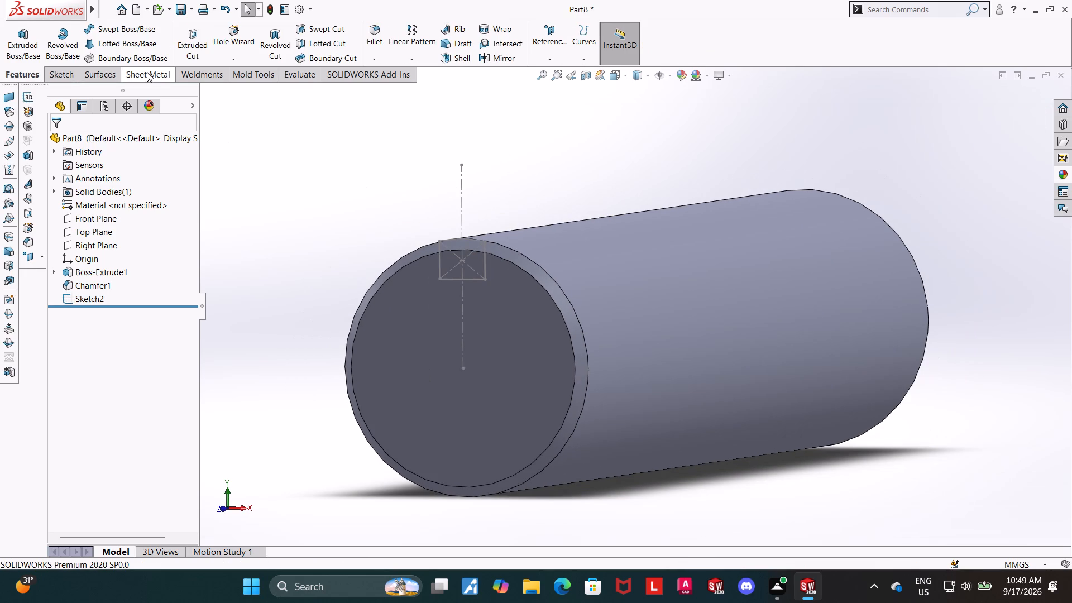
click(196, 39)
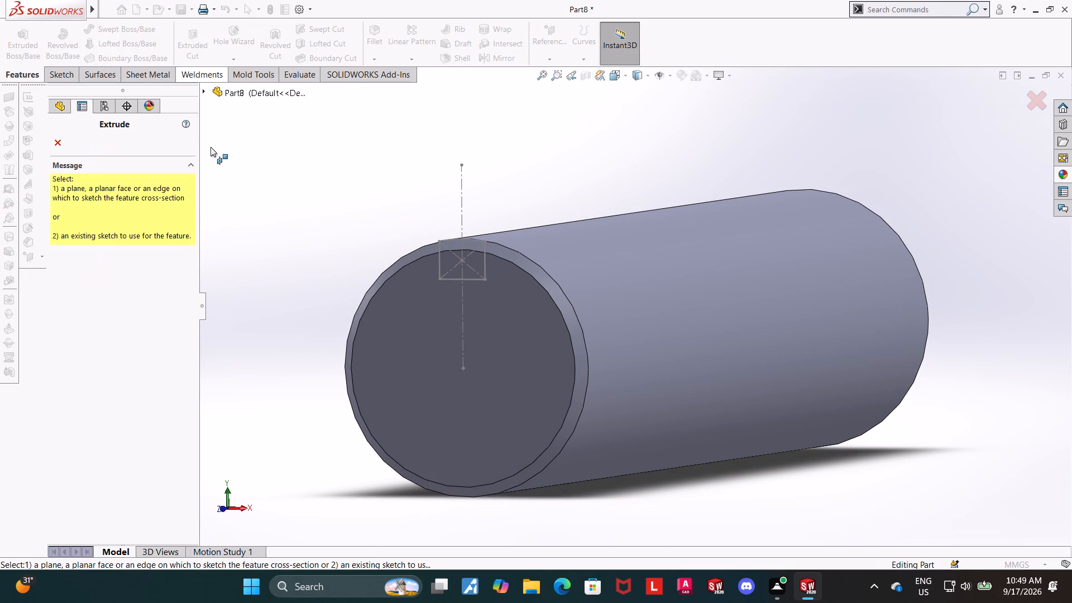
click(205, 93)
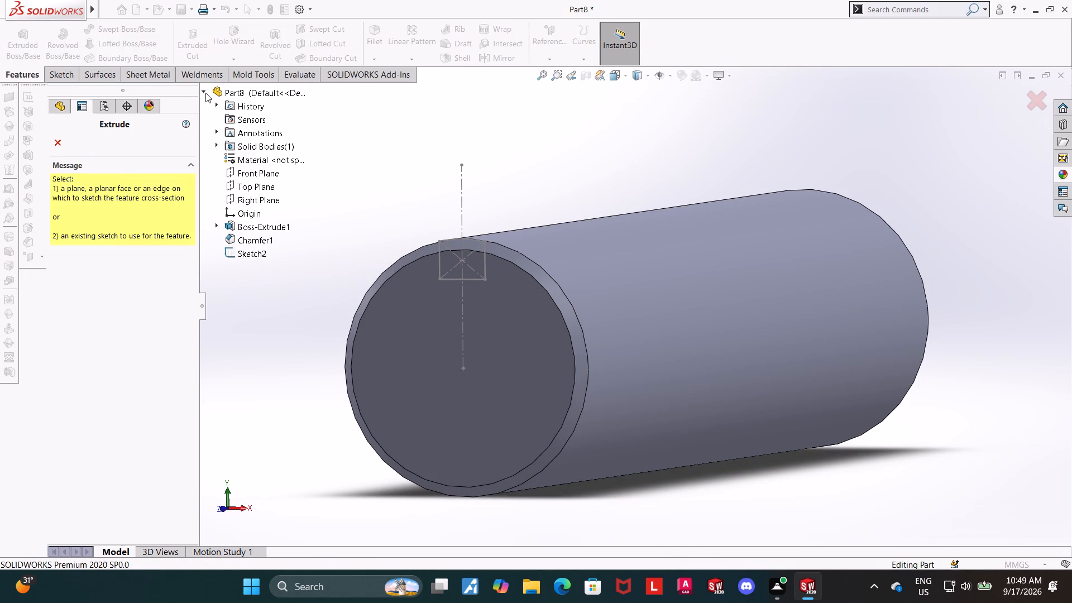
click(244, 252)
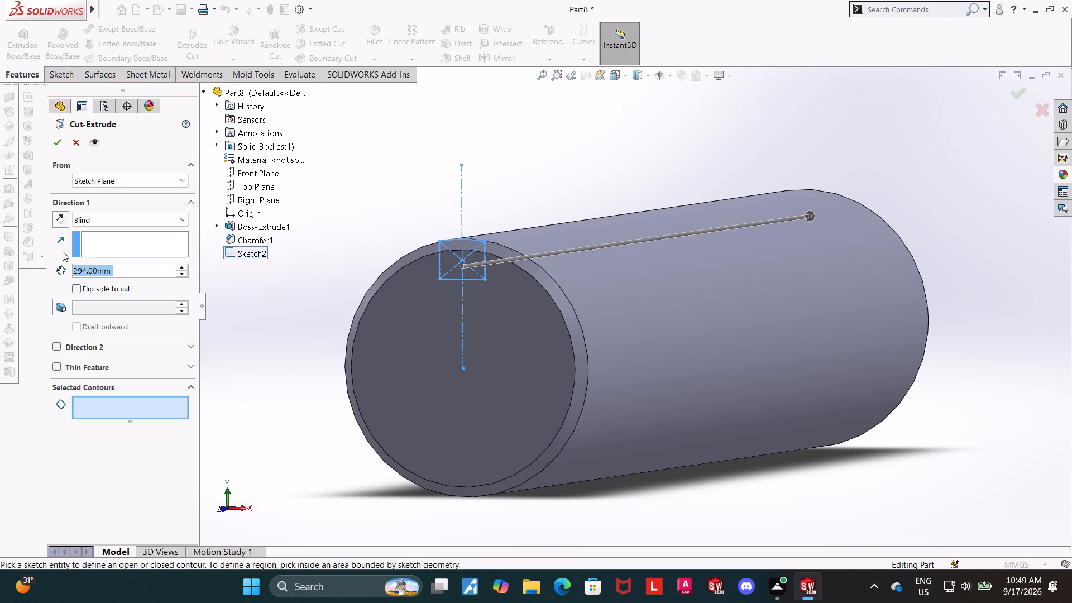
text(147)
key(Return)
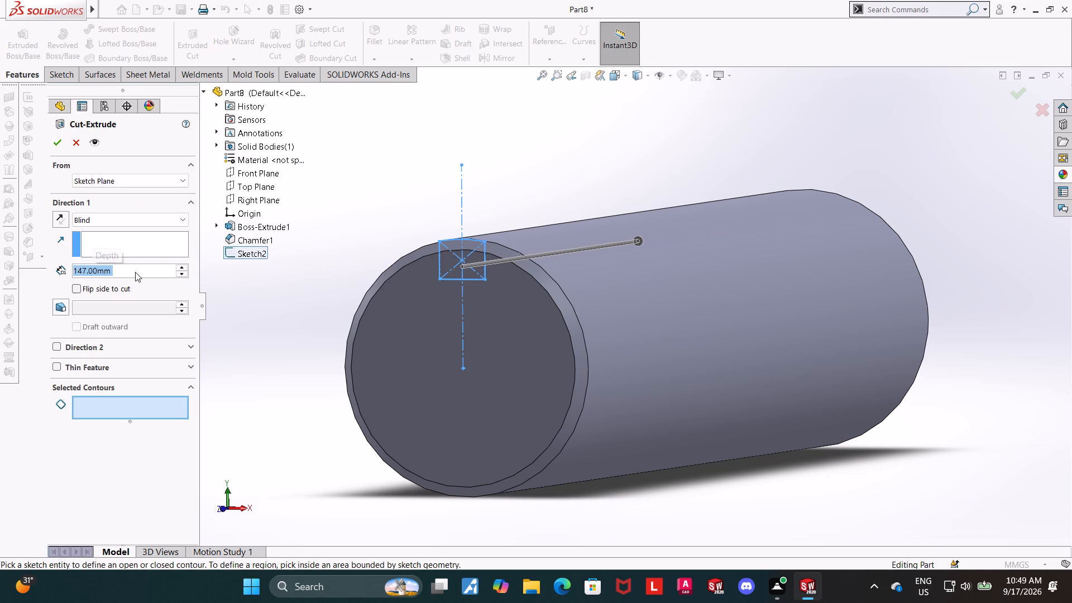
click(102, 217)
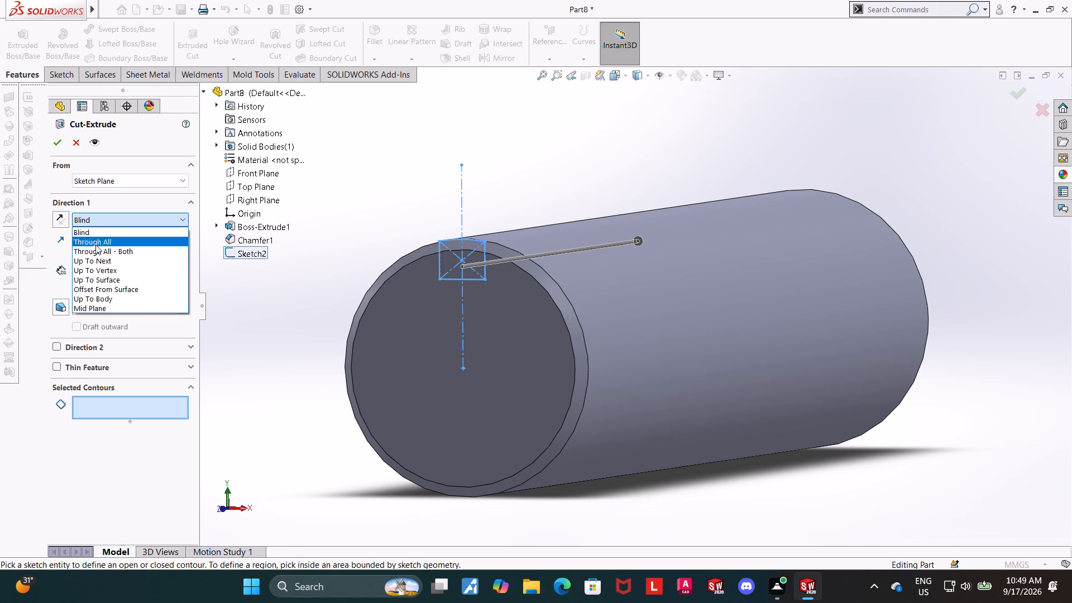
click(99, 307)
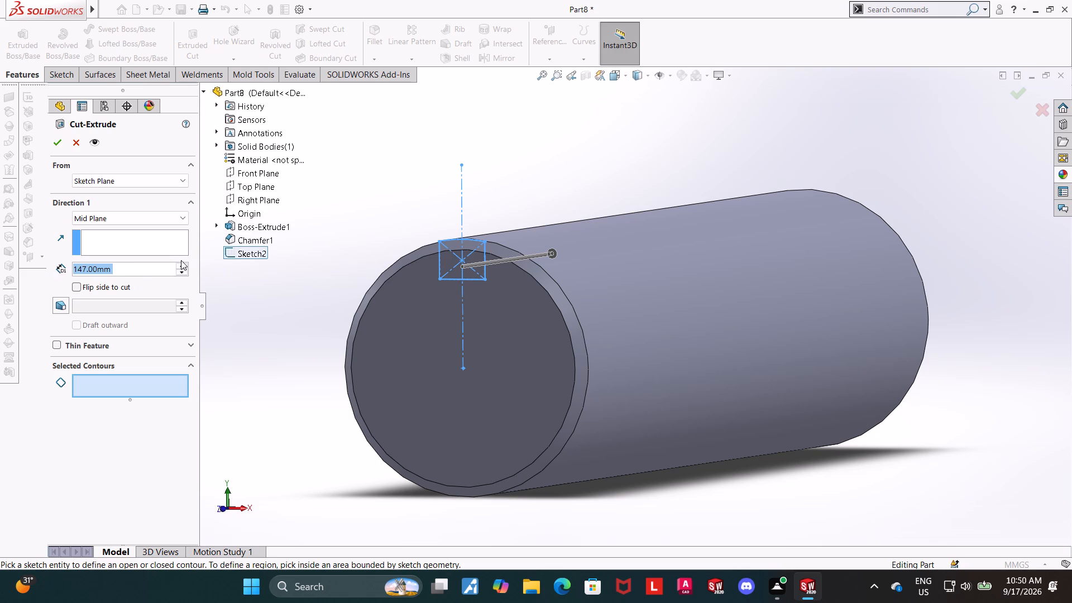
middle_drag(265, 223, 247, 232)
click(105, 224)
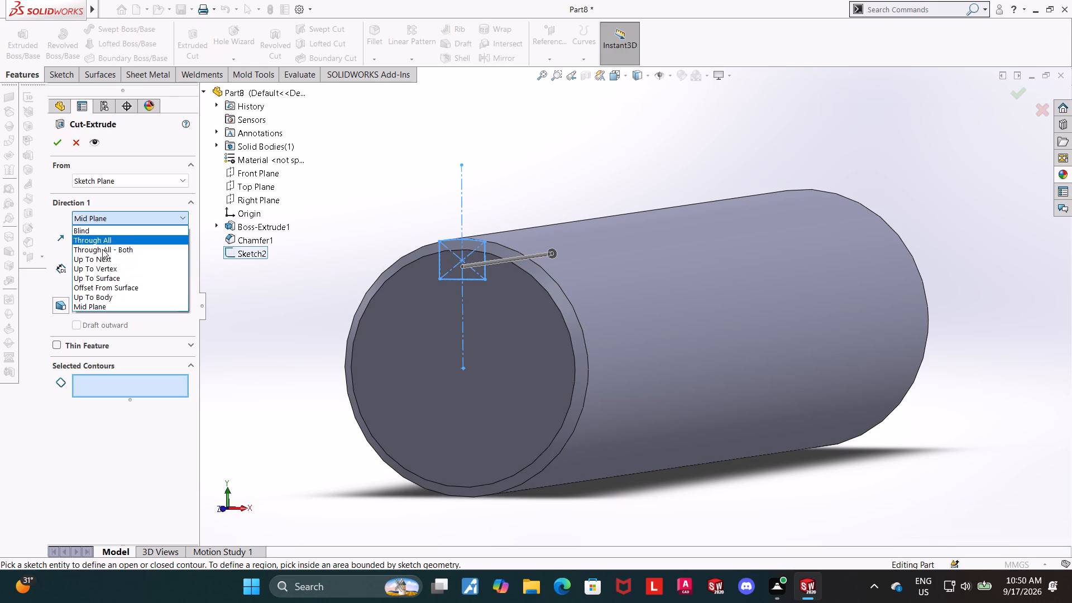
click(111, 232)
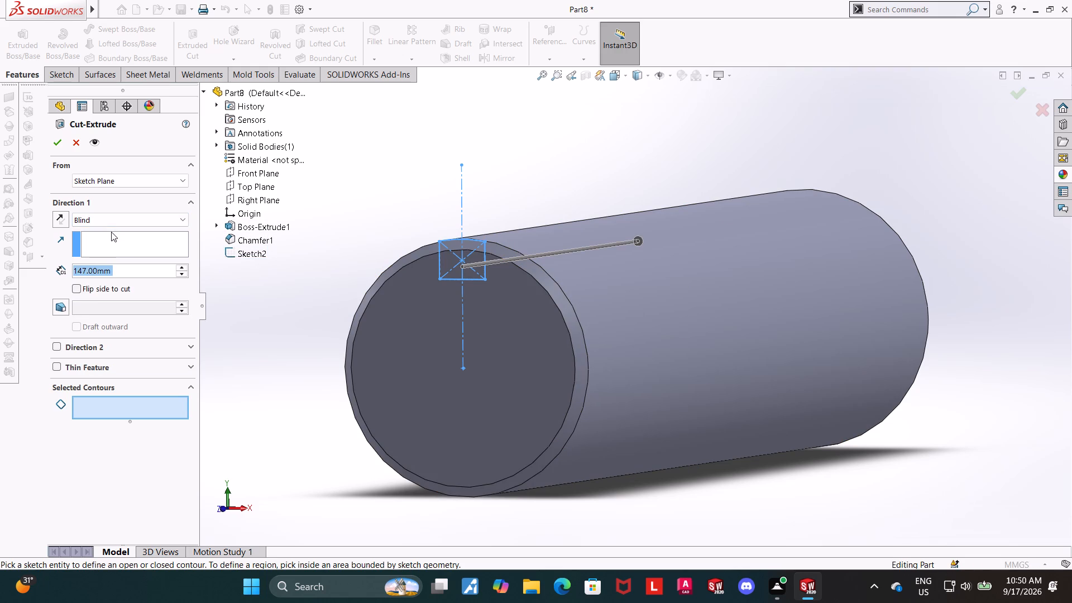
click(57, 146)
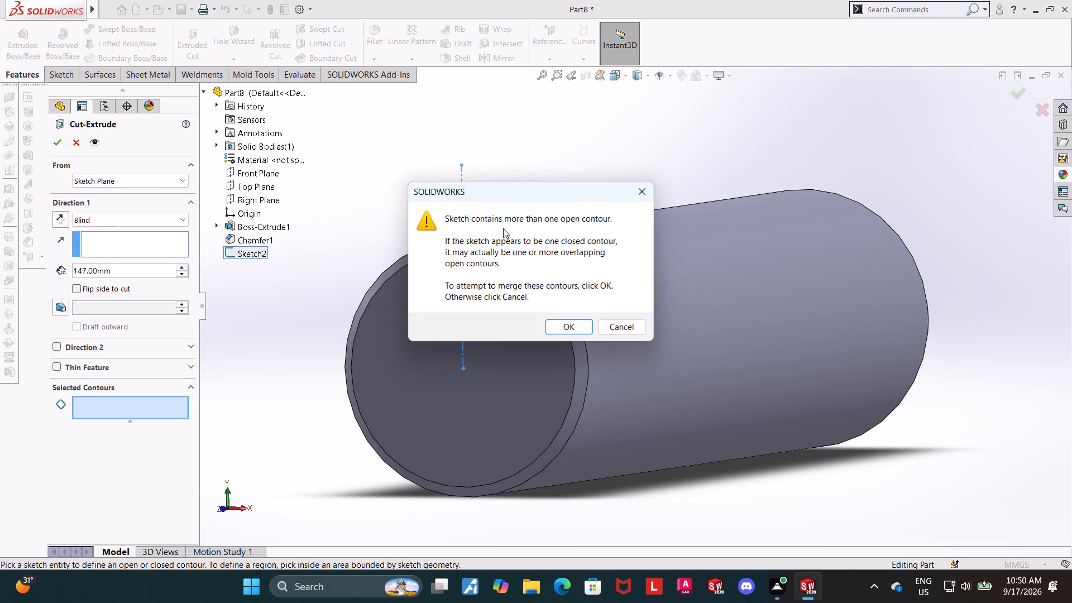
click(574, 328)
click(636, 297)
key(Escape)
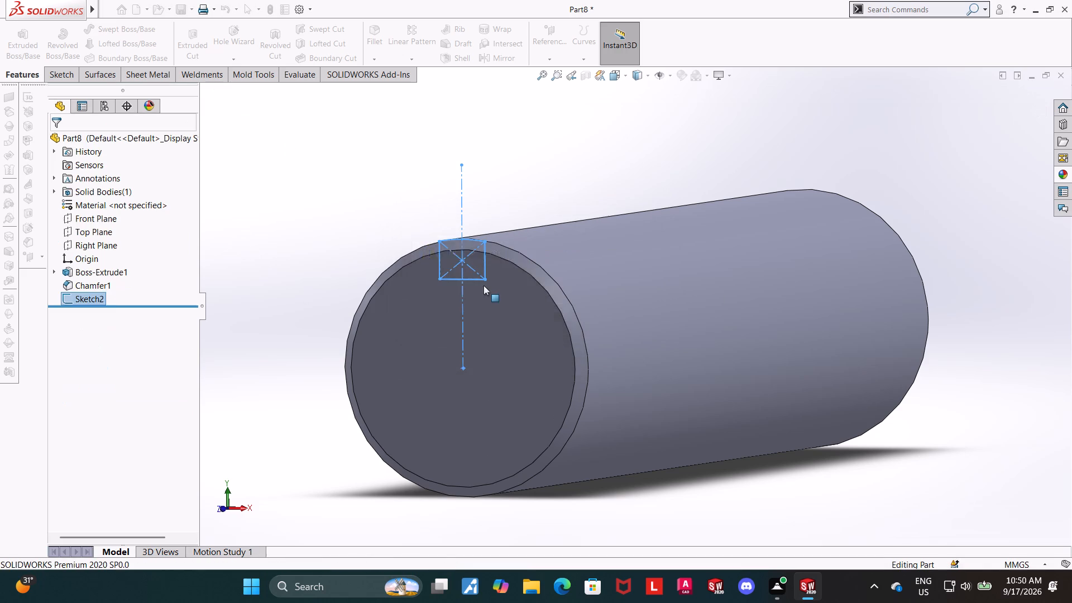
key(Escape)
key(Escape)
Reopen the keyway sketch, examine its corners and top arc closely for gaps or overlaps, and exit it.
click(94, 297)
click(103, 265)
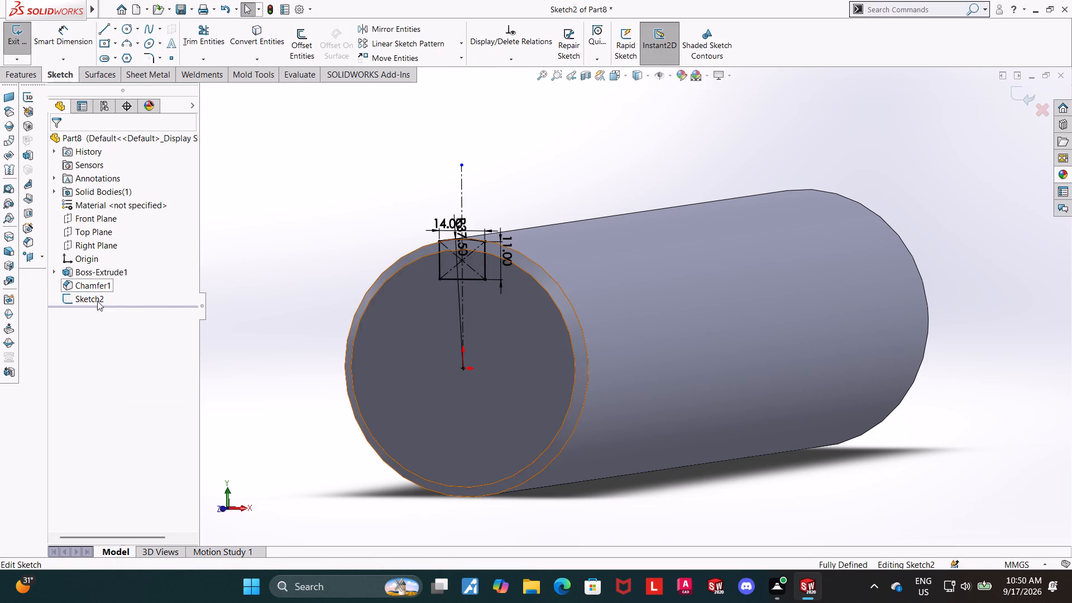
click(94, 298)
click(124, 280)
scroll(656, 186, down, 3)
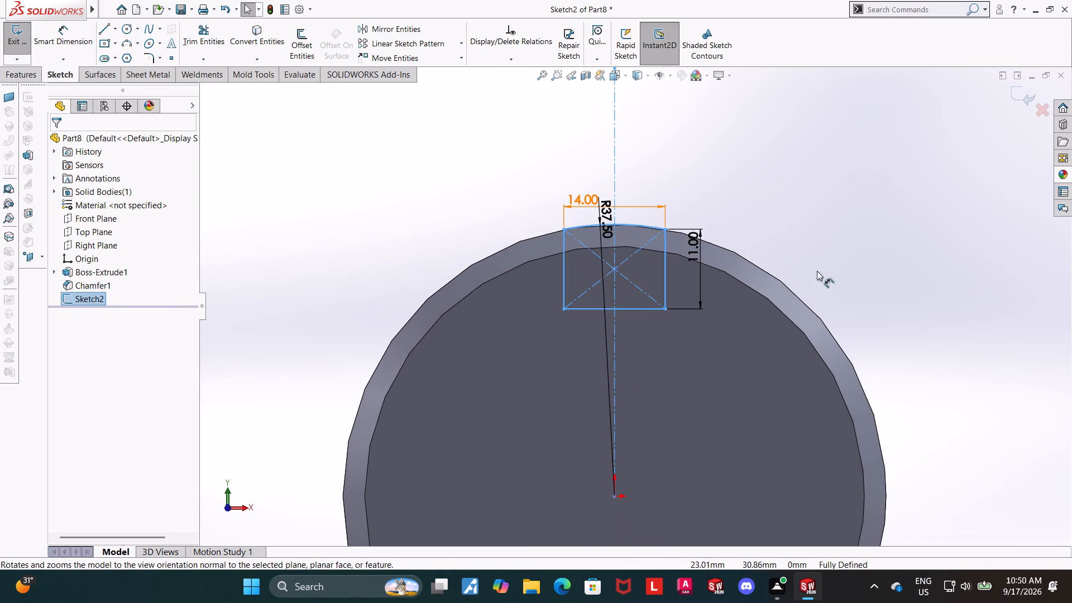
click(867, 248)
scroll(615, 327, down, 3)
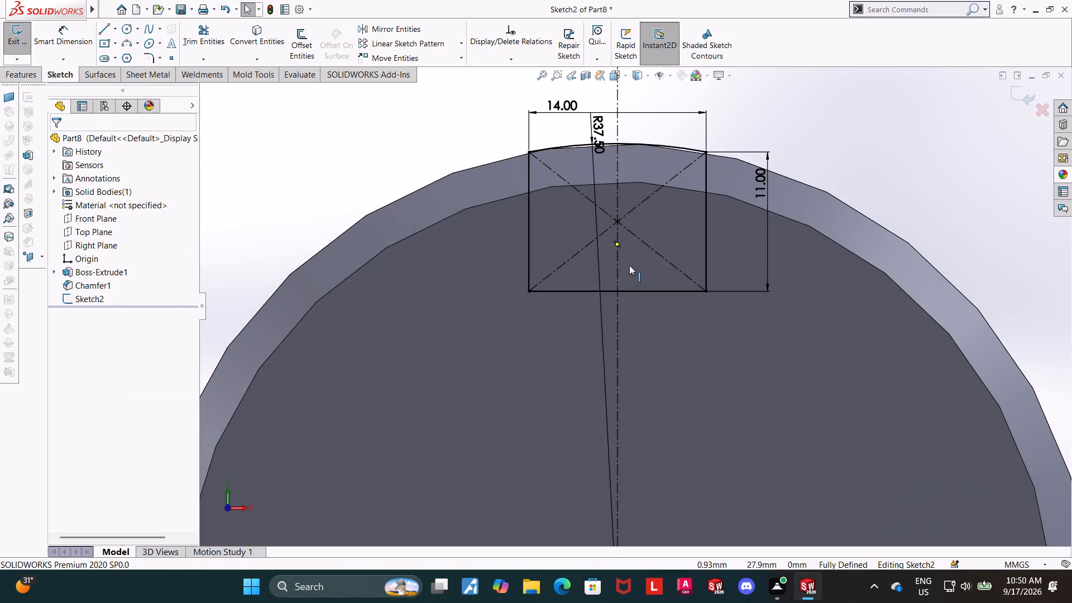
scroll(623, 190, down, 3)
key(Escape)
key(Escape)
scroll(624, 122, down, 2)
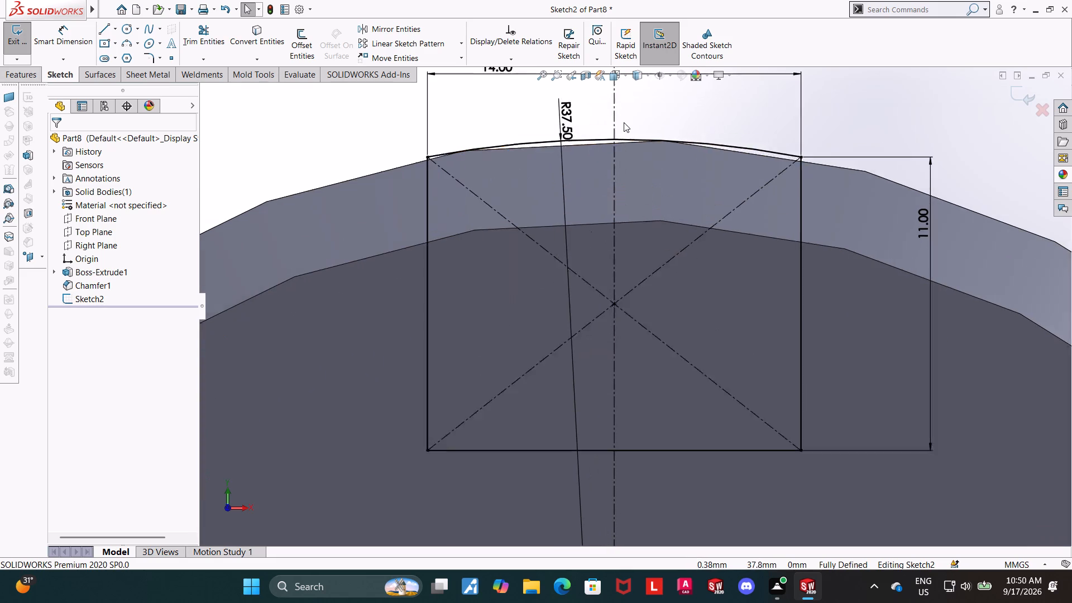
scroll(624, 122, down, 1)
scroll(648, 171, up, 4)
middle_drag(890, 228, 864, 235)
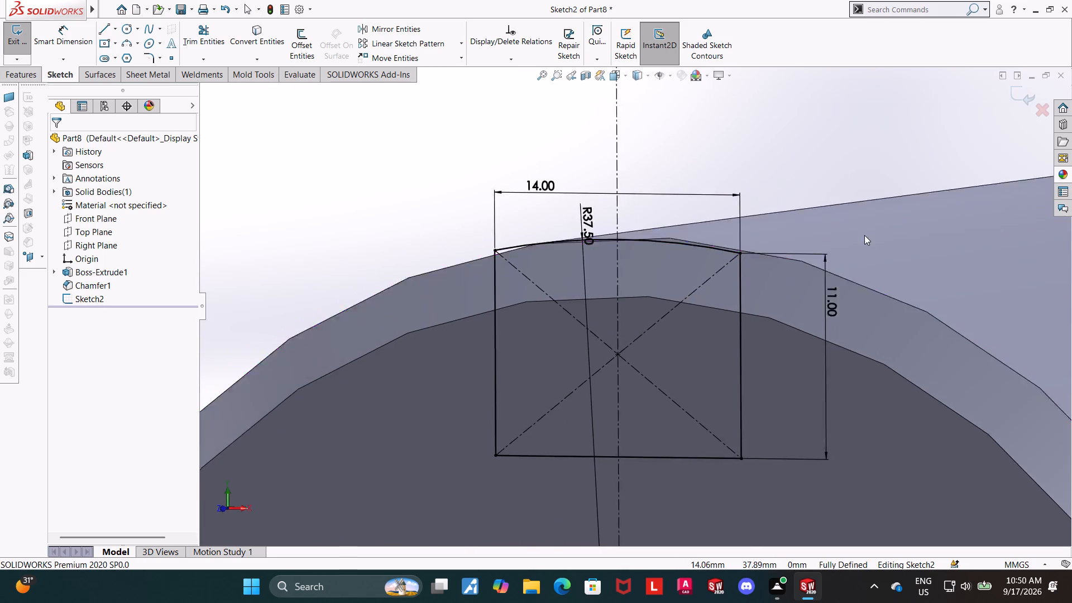
scroll(864, 235, up, 7)
middle_click(807, 247)
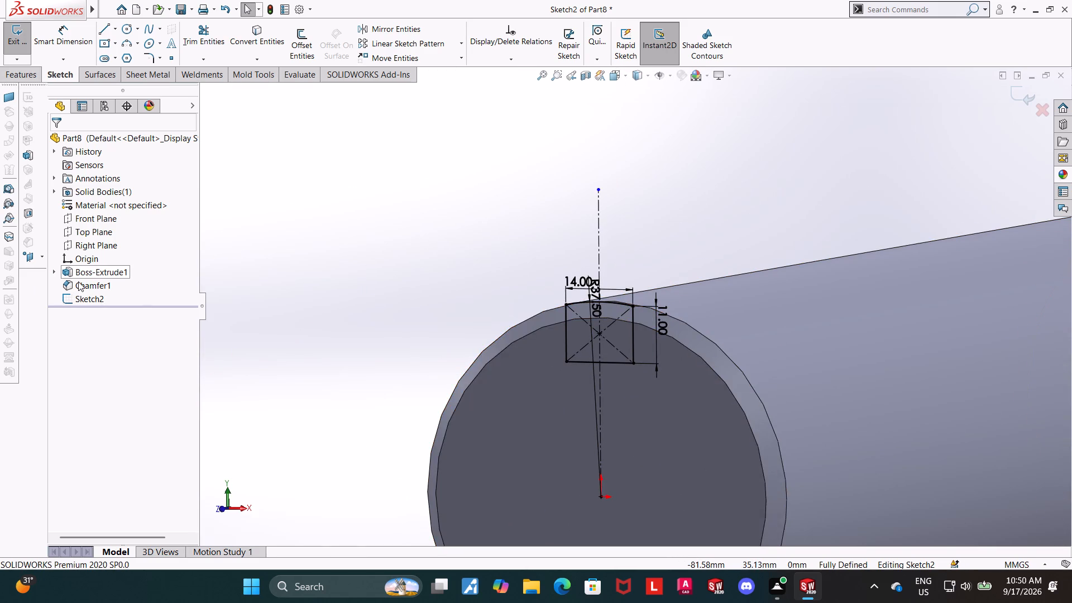
right_click(78, 281)
key(Escape)
key(Escape)
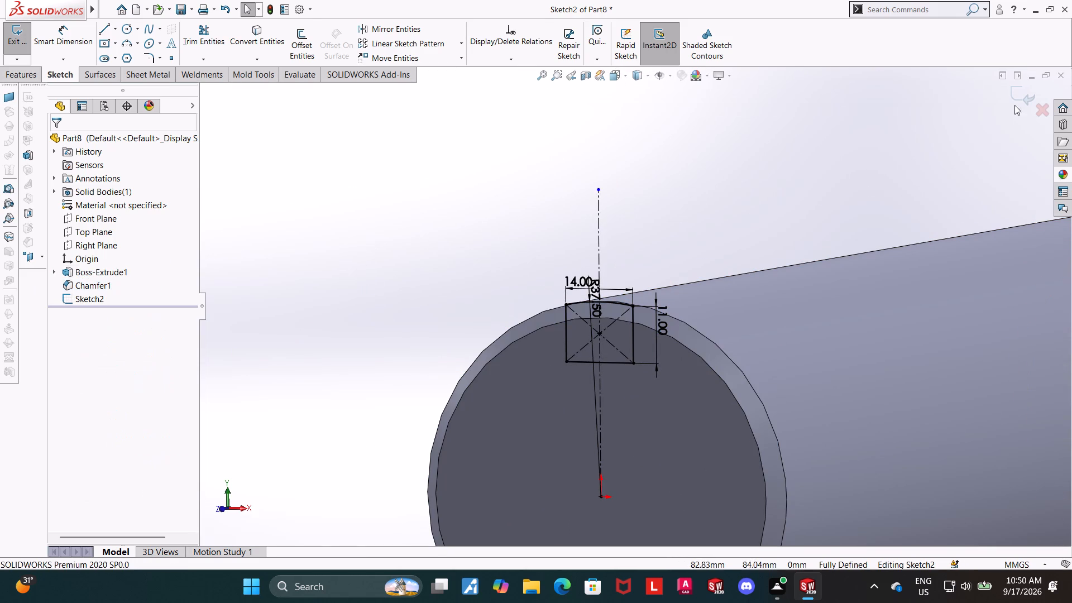
click(1016, 94)
Delete the chamfer feature from the shaft's end.
right_click(102, 290)
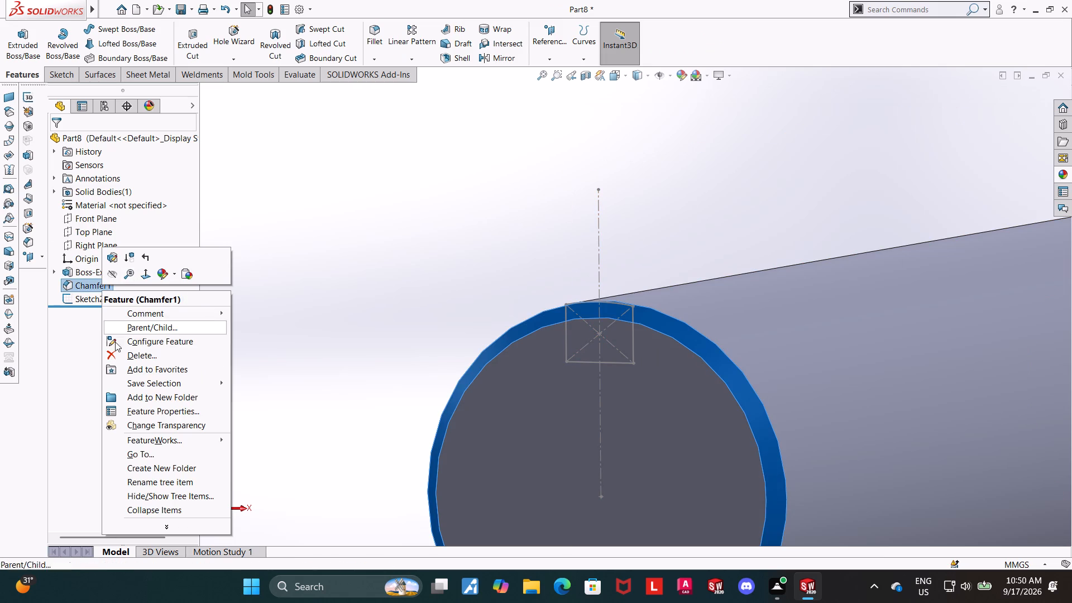
click(116, 351)
click(601, 216)
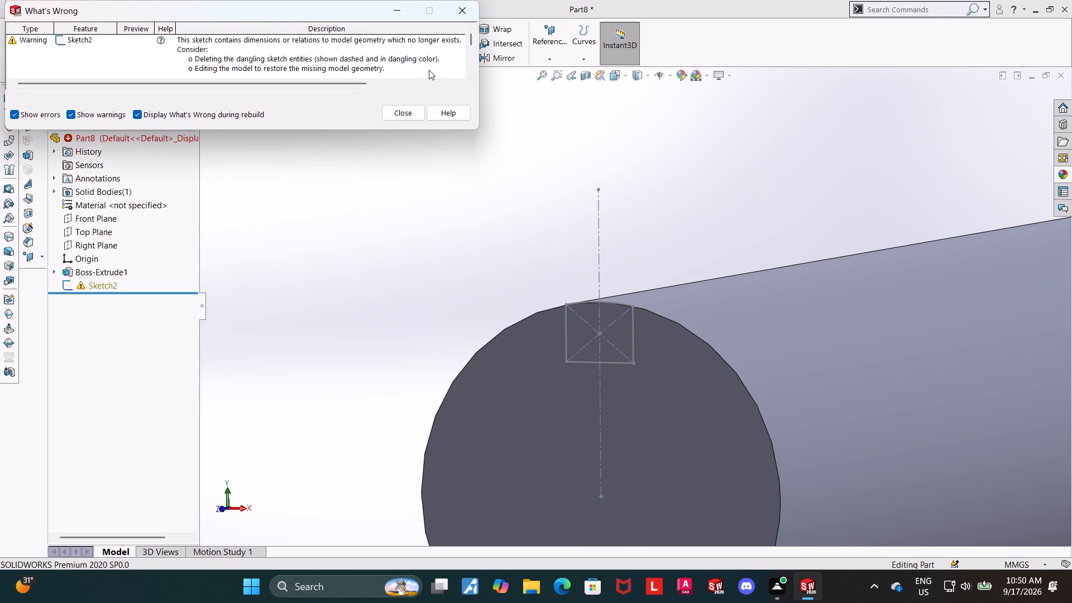
click(414, 118)
Delete the keyway sketch, leaving only the plain extruded shaft.
right_click(99, 283)
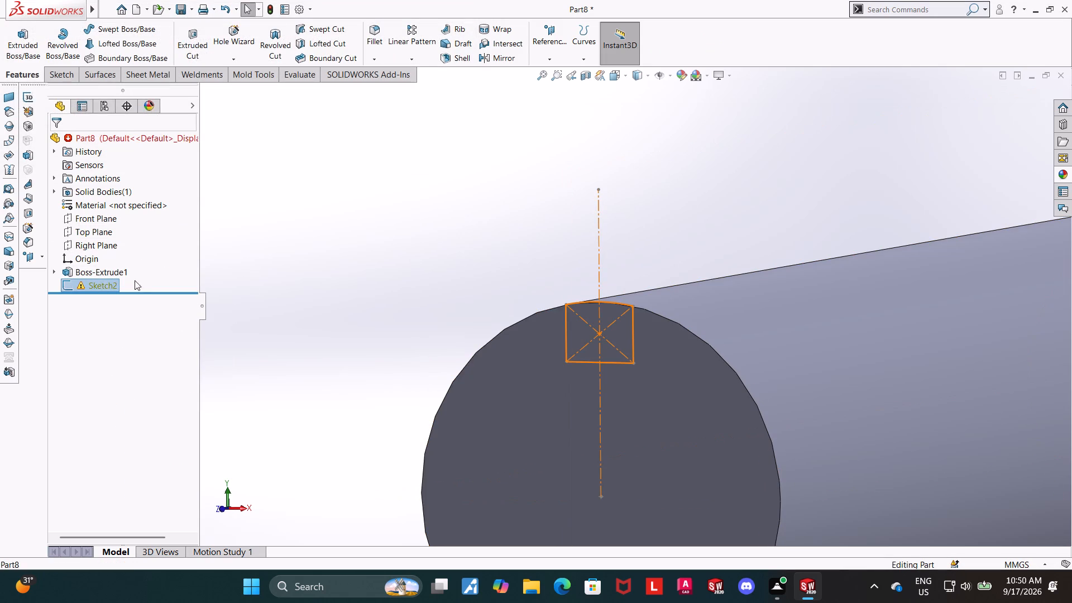
click(140, 371)
click(600, 214)
key(Escape)
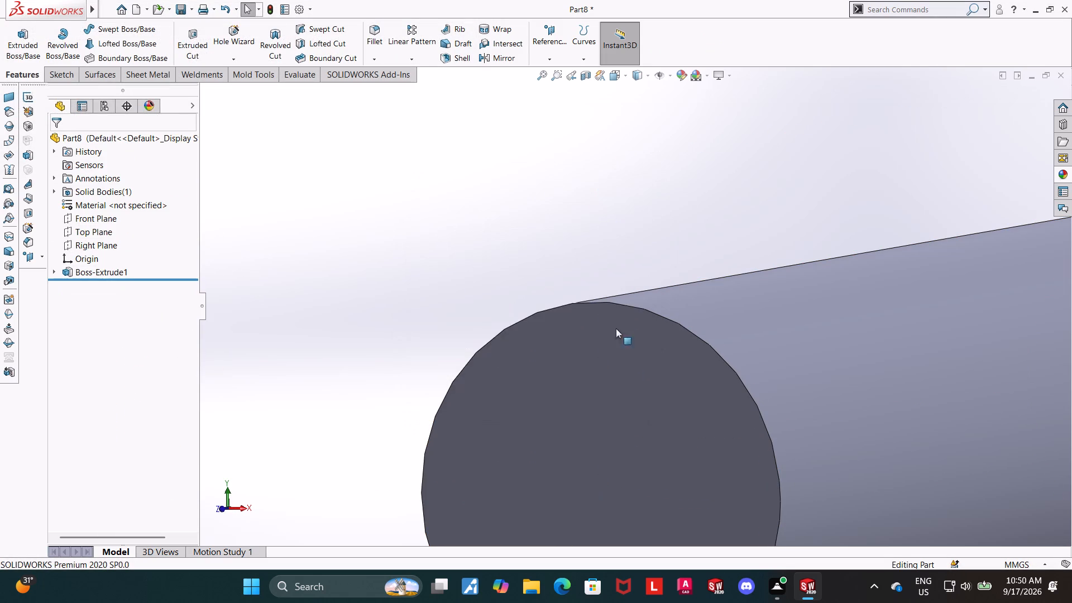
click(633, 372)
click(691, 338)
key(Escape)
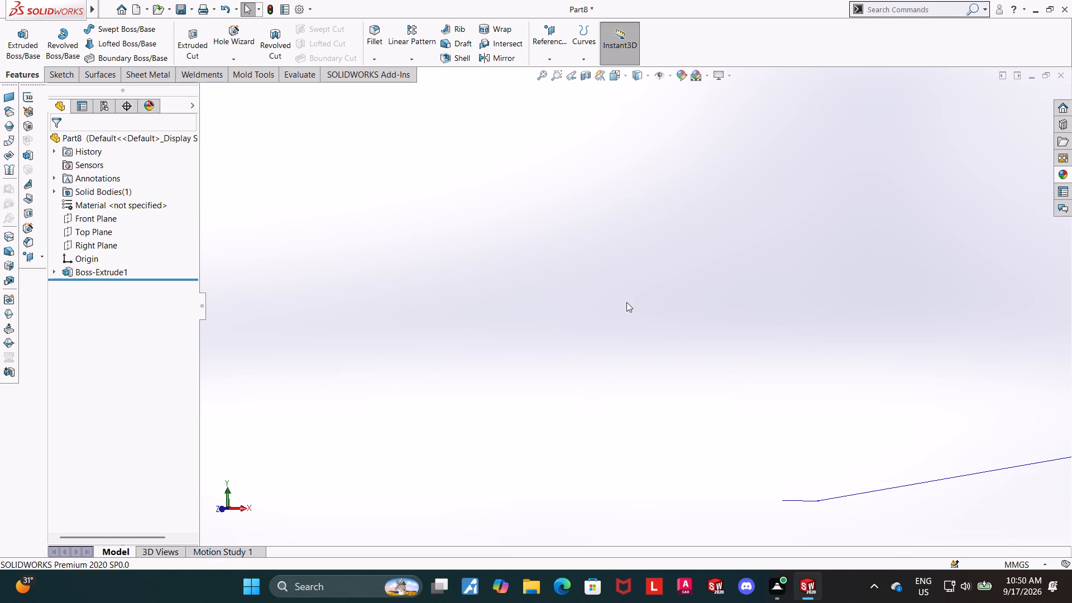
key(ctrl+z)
Start a sketch on the shaft's end face and draw a vertical centerline from the origin up past the rim.
click(620, 393)
click(671, 360)
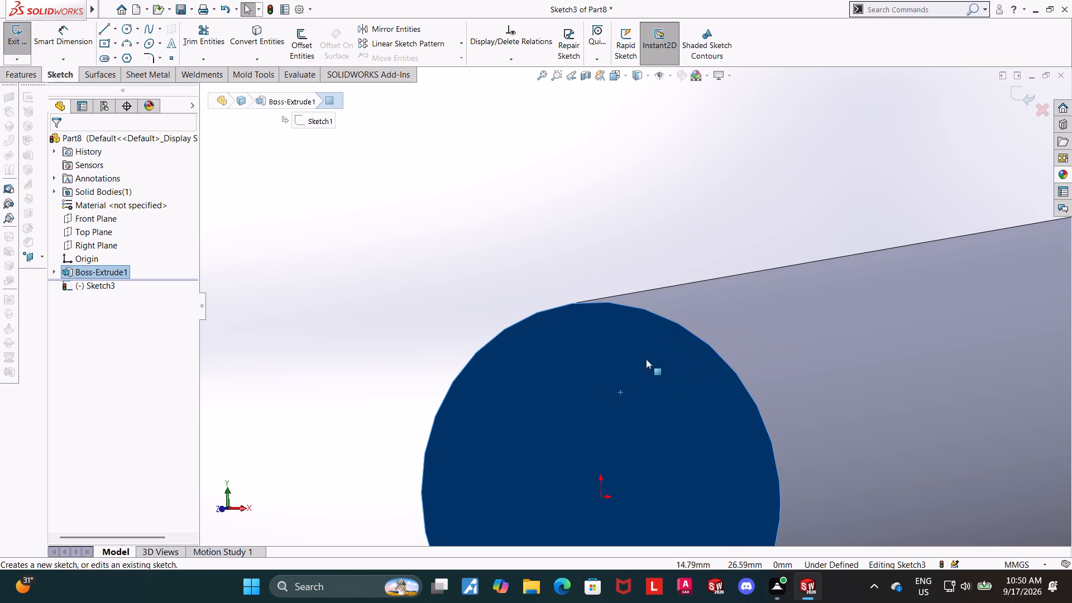
click(94, 293)
click(97, 289)
click(117, 272)
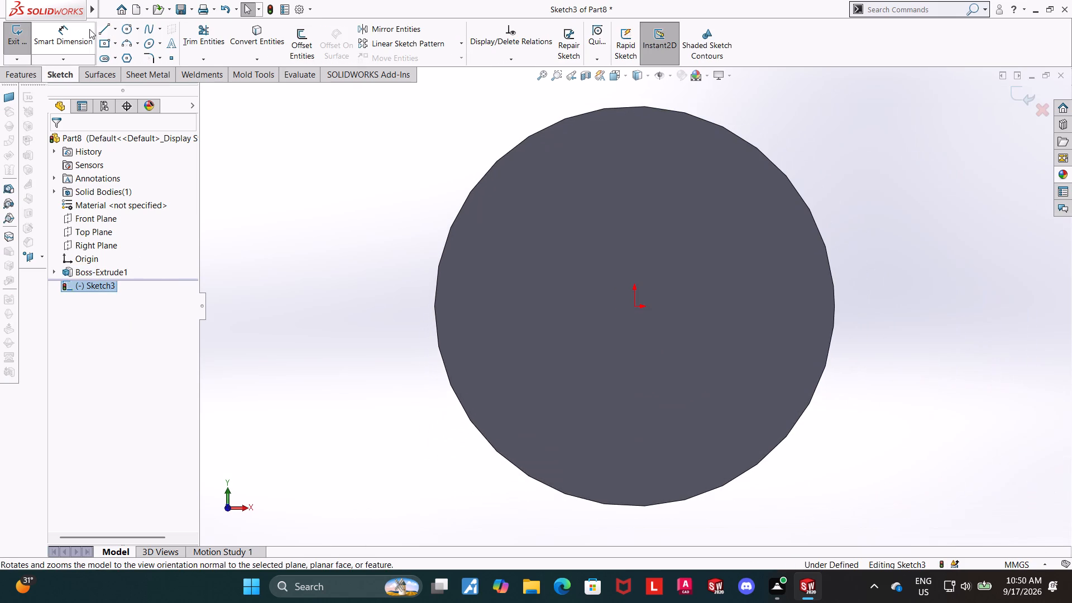
click(117, 30)
click(109, 55)
click(636, 306)
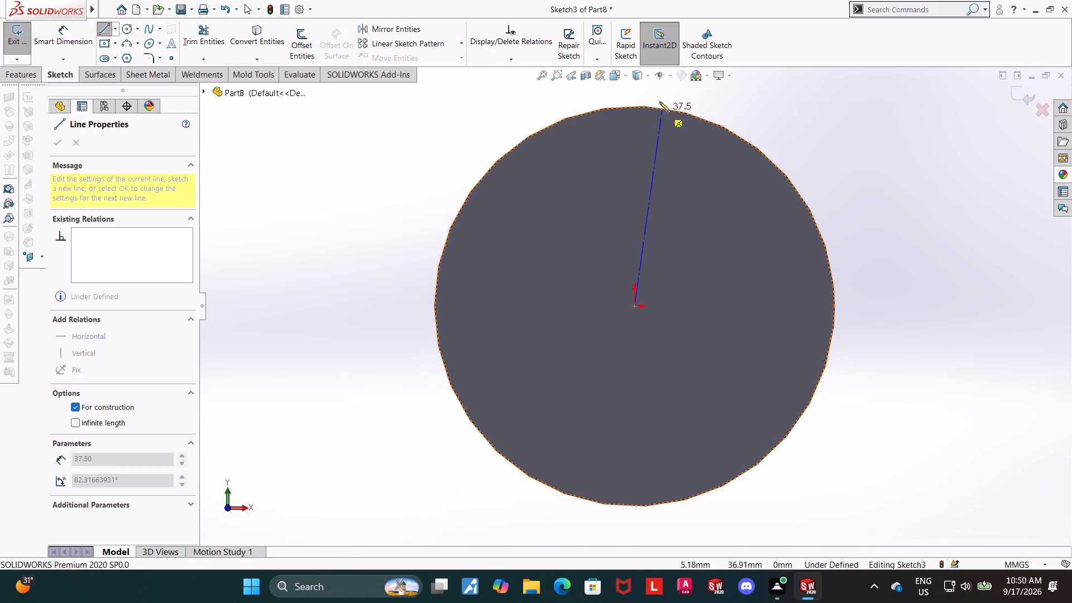
scroll(643, 89, up, 5)
click(636, 187)
key(Escape)
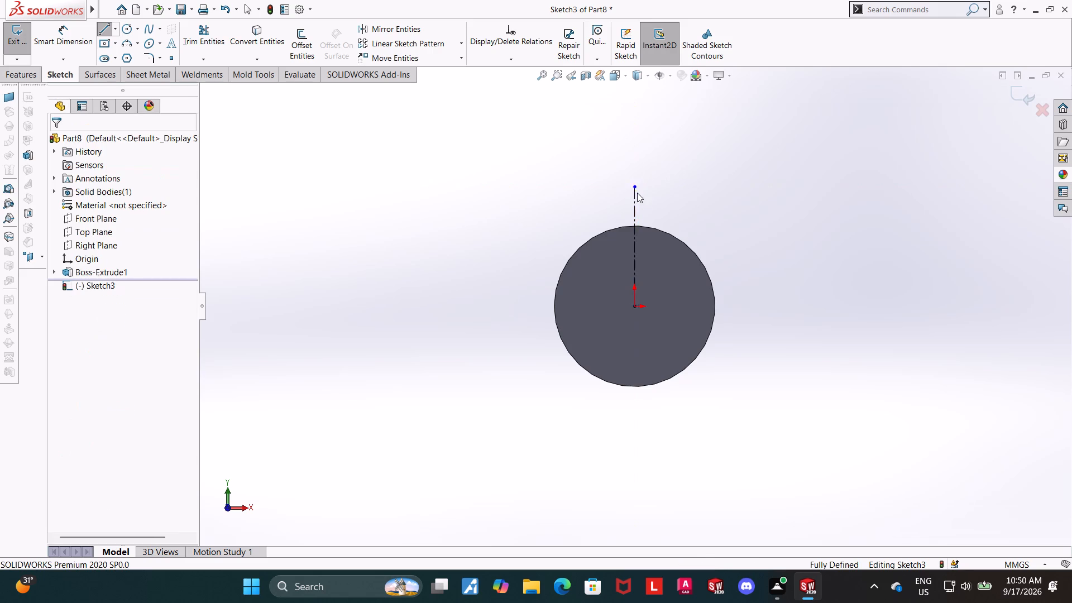
key(Escape)
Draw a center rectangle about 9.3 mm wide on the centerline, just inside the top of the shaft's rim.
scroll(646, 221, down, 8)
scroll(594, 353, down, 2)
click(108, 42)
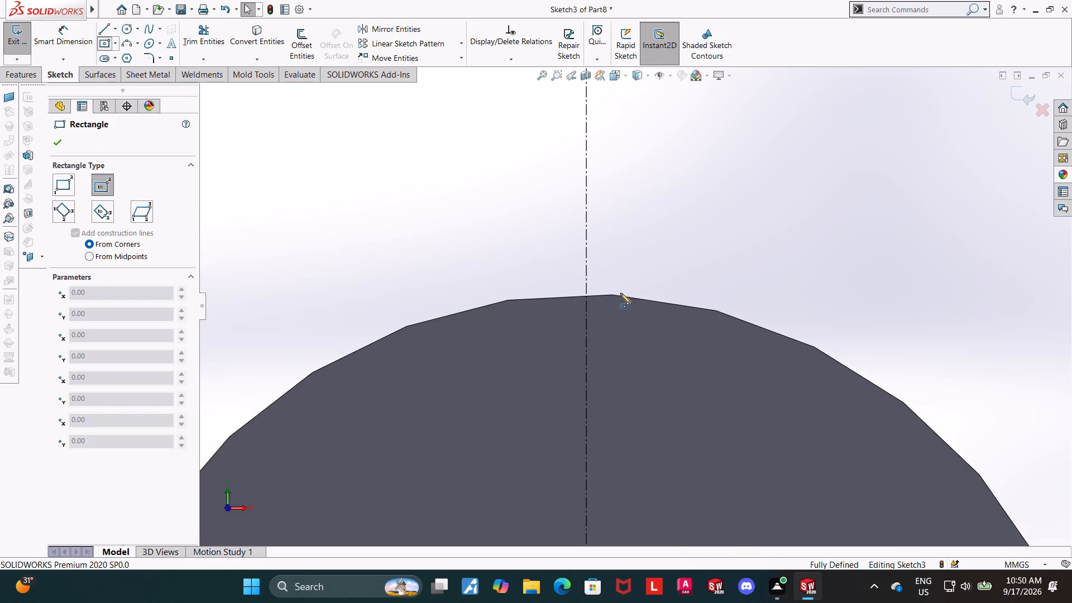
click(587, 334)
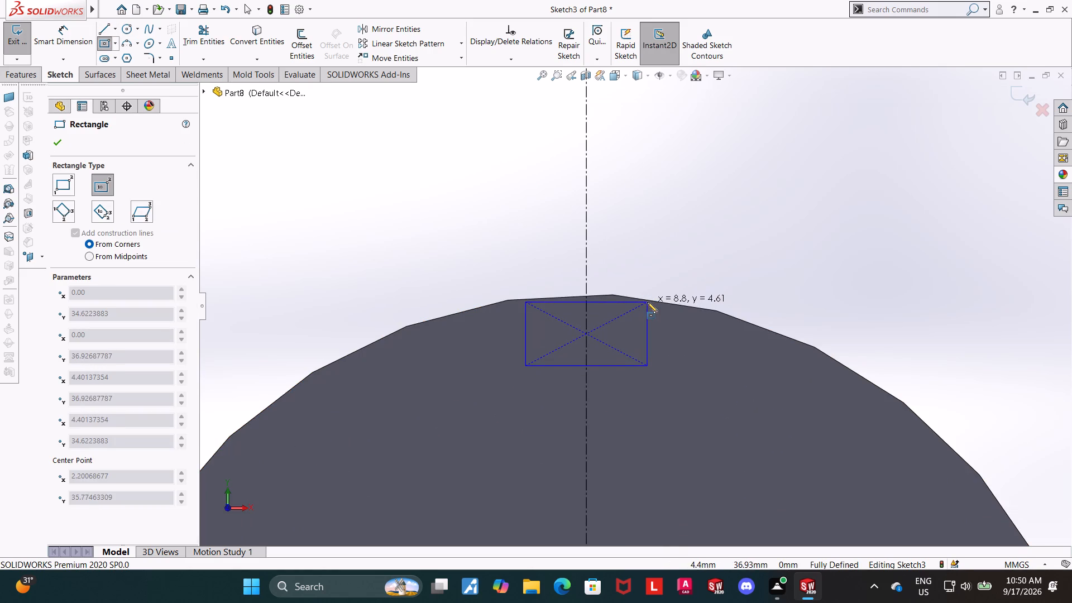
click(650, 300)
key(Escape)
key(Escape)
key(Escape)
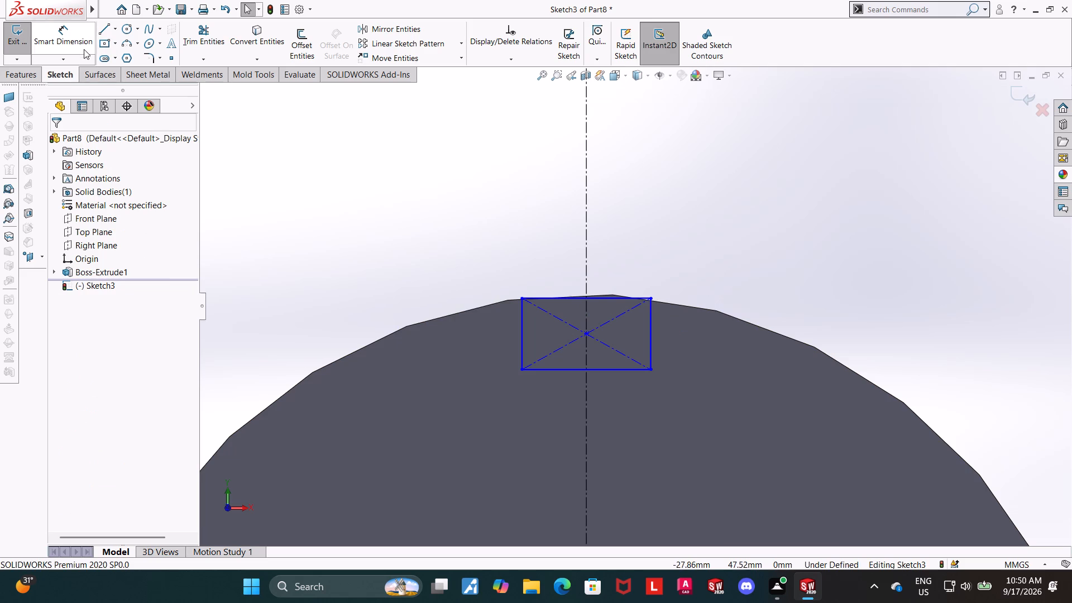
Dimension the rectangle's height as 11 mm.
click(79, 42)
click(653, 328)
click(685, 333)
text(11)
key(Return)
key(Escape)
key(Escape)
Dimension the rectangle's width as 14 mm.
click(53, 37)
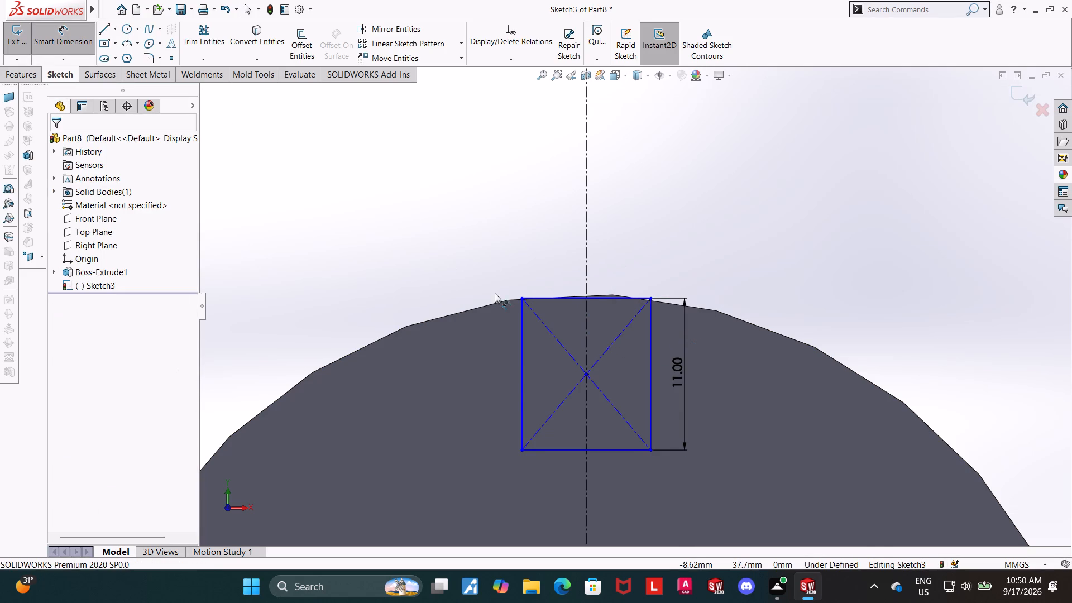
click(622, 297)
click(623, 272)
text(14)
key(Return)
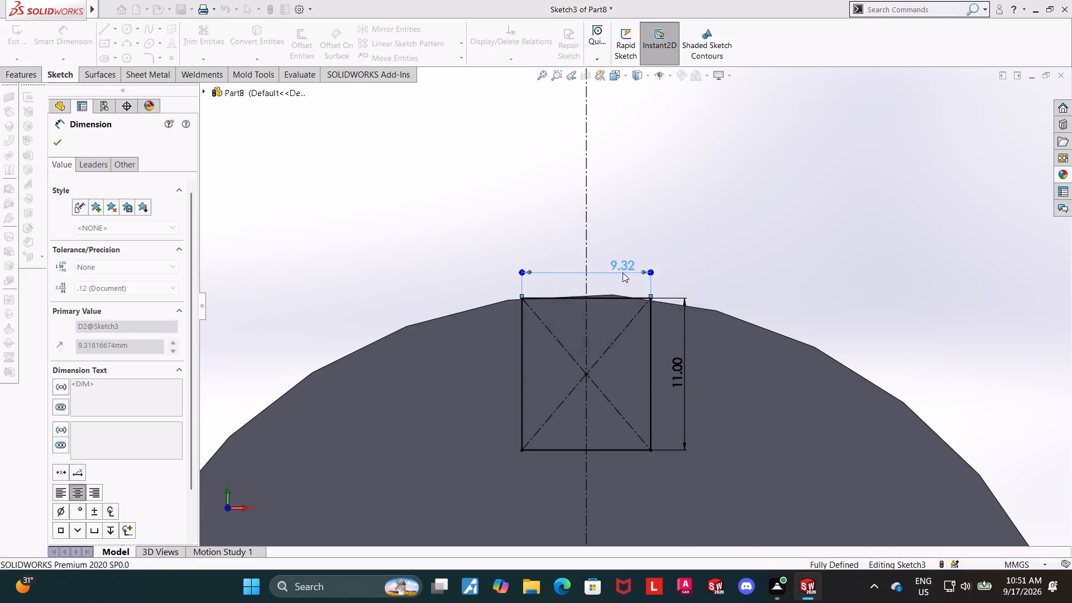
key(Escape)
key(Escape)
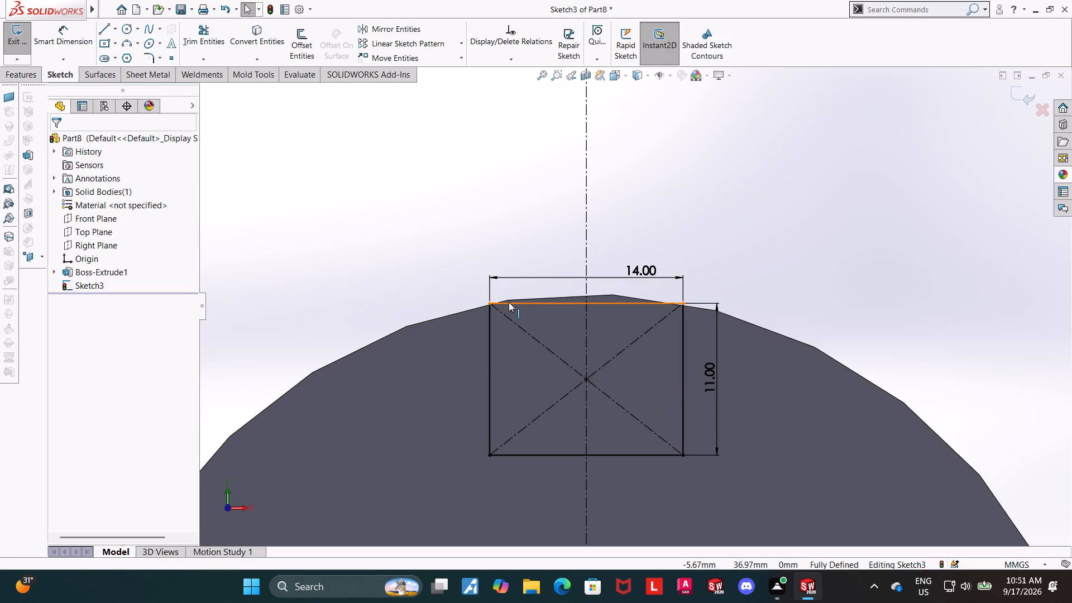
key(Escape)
Examine how the rectangle's upper corners meet the shaft's circular edge.
scroll(546, 334, down, 3)
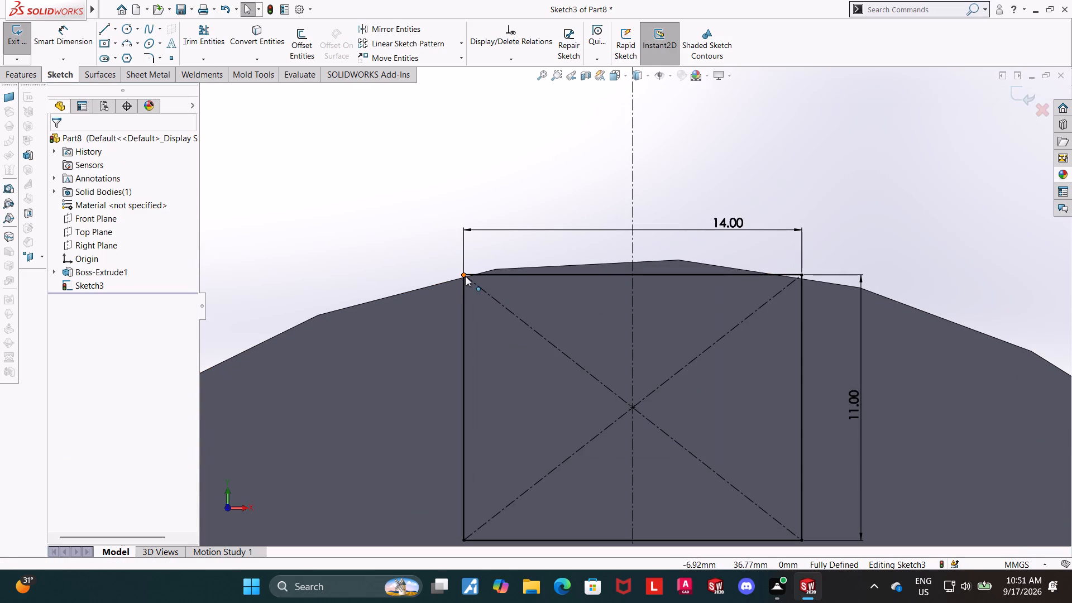
click(466, 276)
ctrl+click(452, 281)
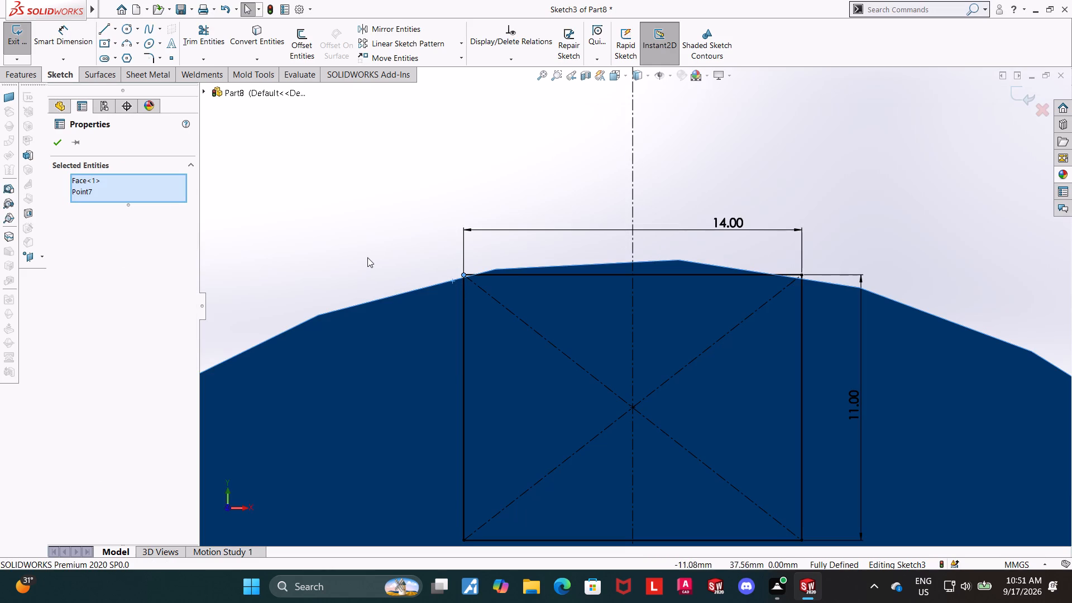
key(Escape)
key(Escape)
key(Escape)
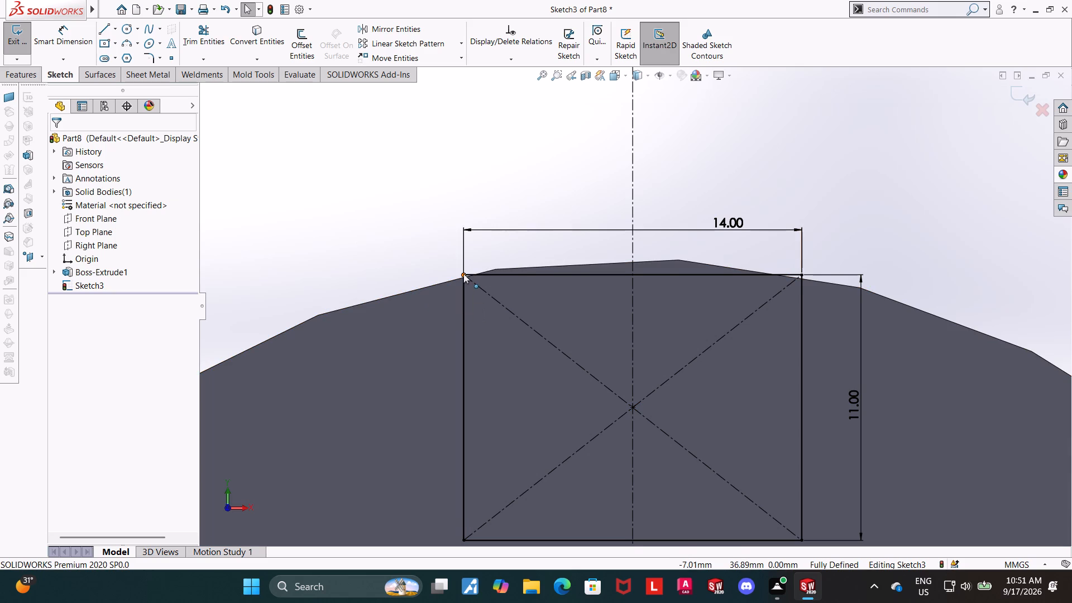
scroll(463, 274, up, 3)
key(Escape)
key(Escape)
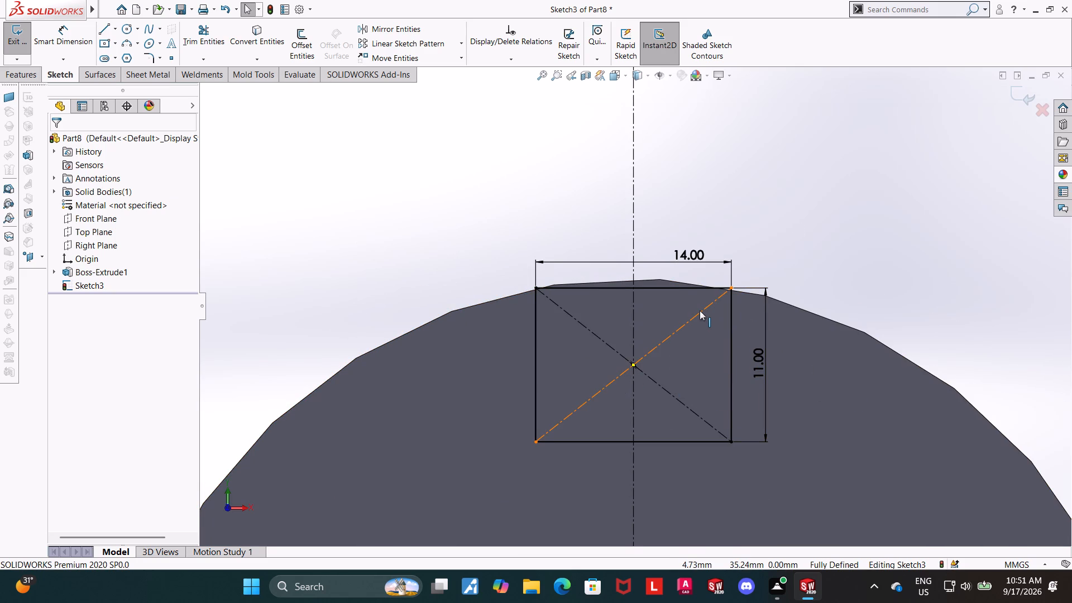
scroll(700, 310, down, 2)
key(Escape)
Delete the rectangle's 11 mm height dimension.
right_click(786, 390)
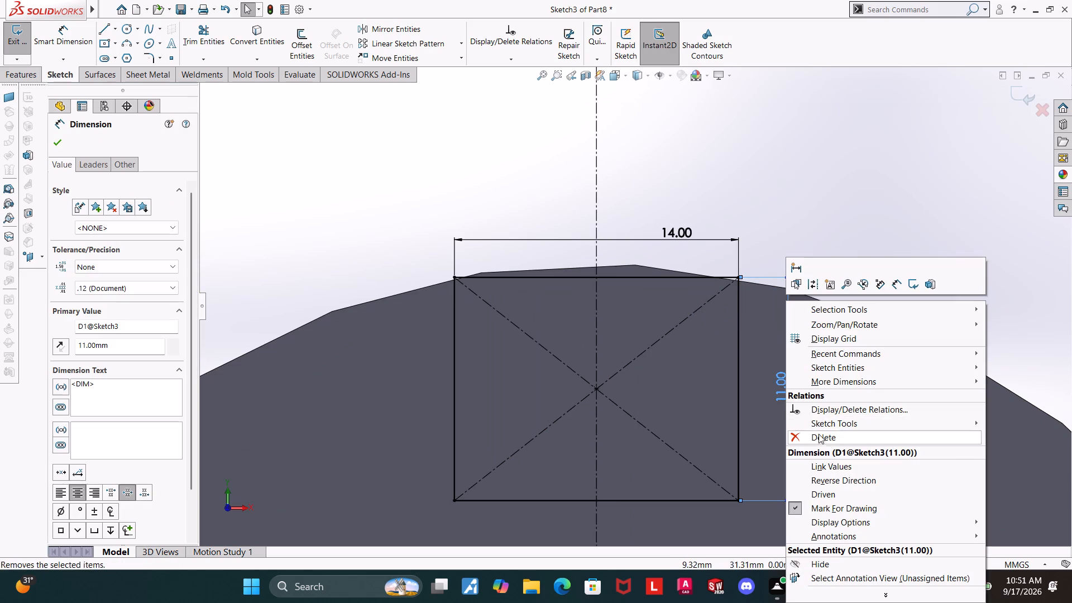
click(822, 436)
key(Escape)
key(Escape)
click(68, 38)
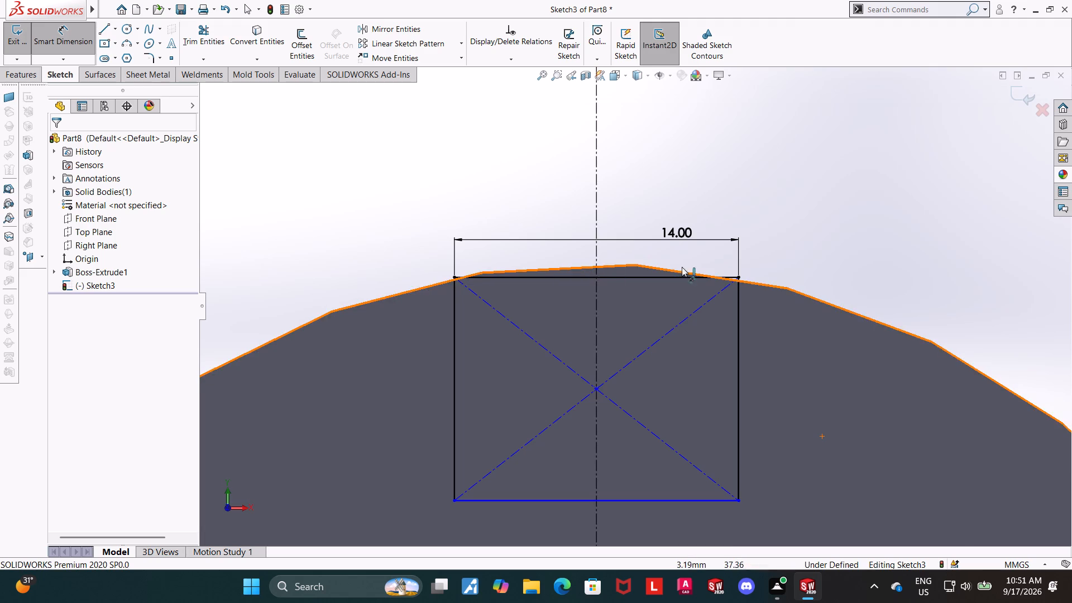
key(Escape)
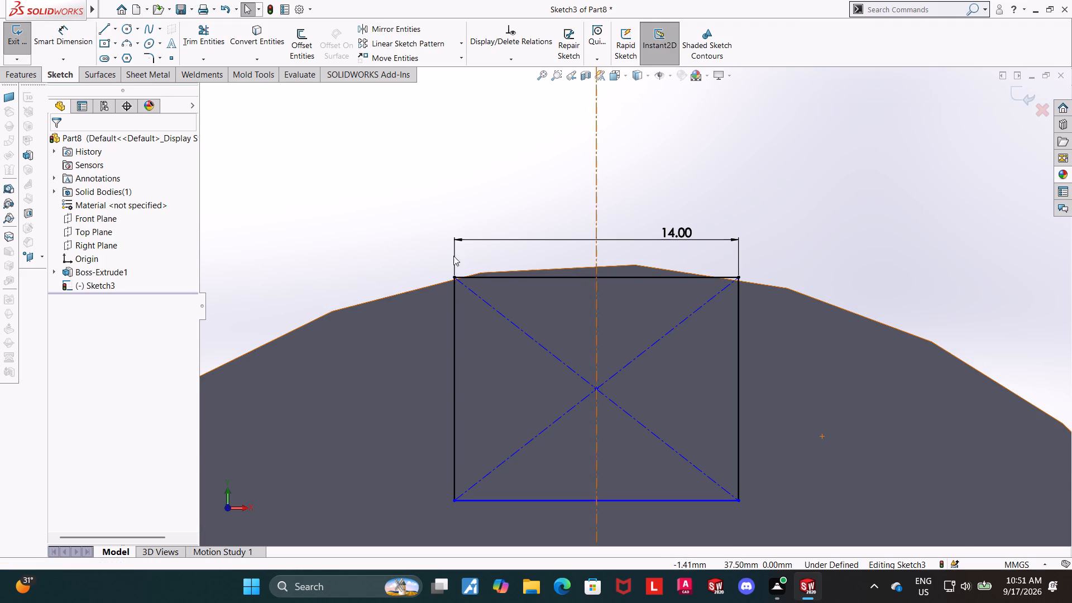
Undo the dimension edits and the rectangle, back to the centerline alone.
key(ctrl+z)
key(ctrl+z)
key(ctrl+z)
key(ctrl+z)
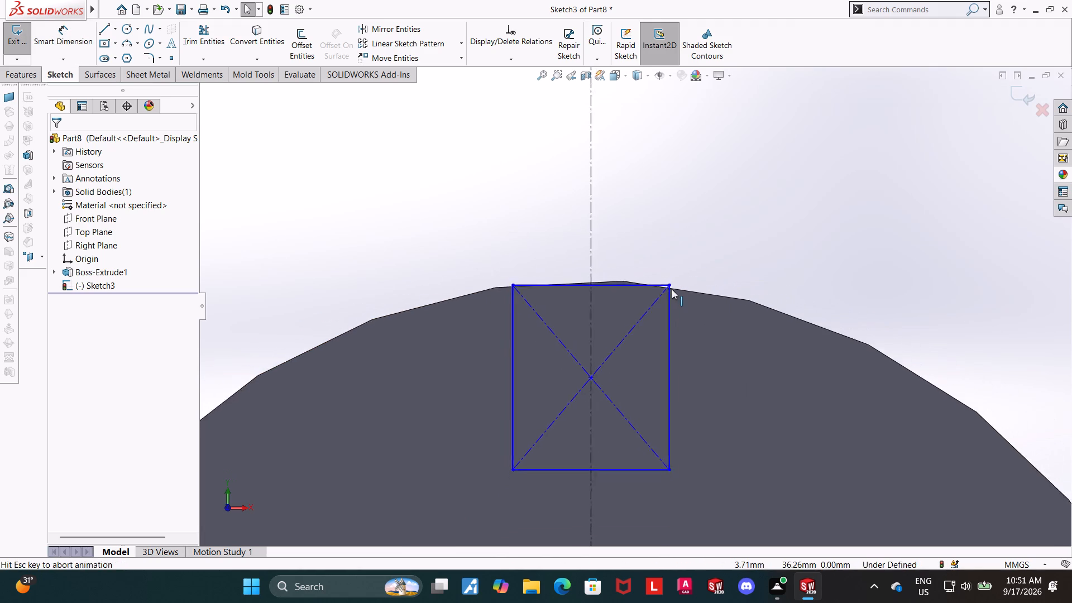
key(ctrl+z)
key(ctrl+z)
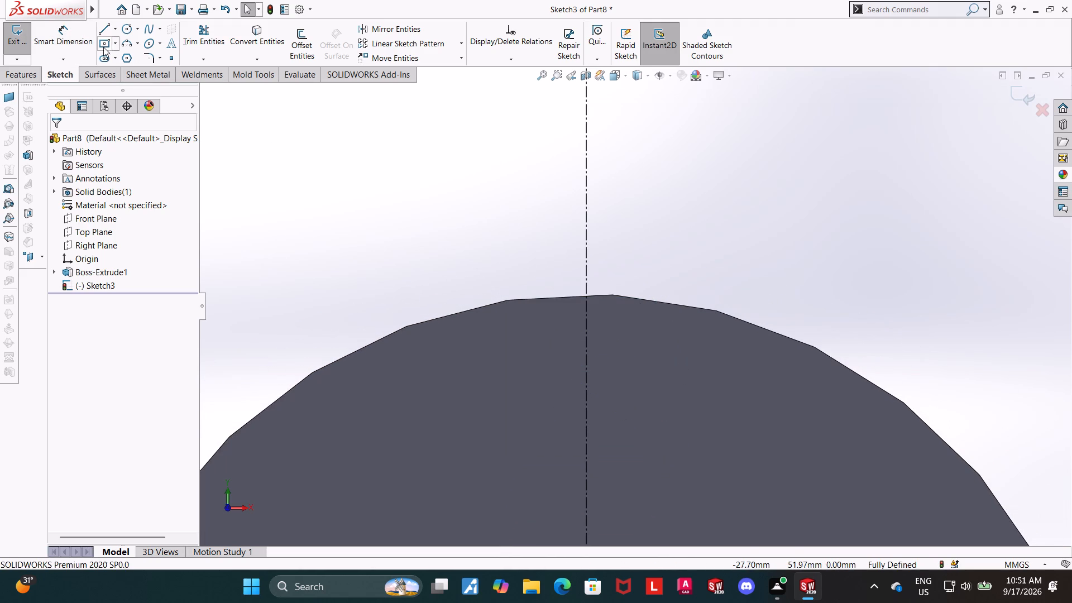
Draw a center rectangle about 13.7 by 7.3 mm on the centerline, with its upper corner at the shaft's circular edge.
click(102, 45)
click(586, 353)
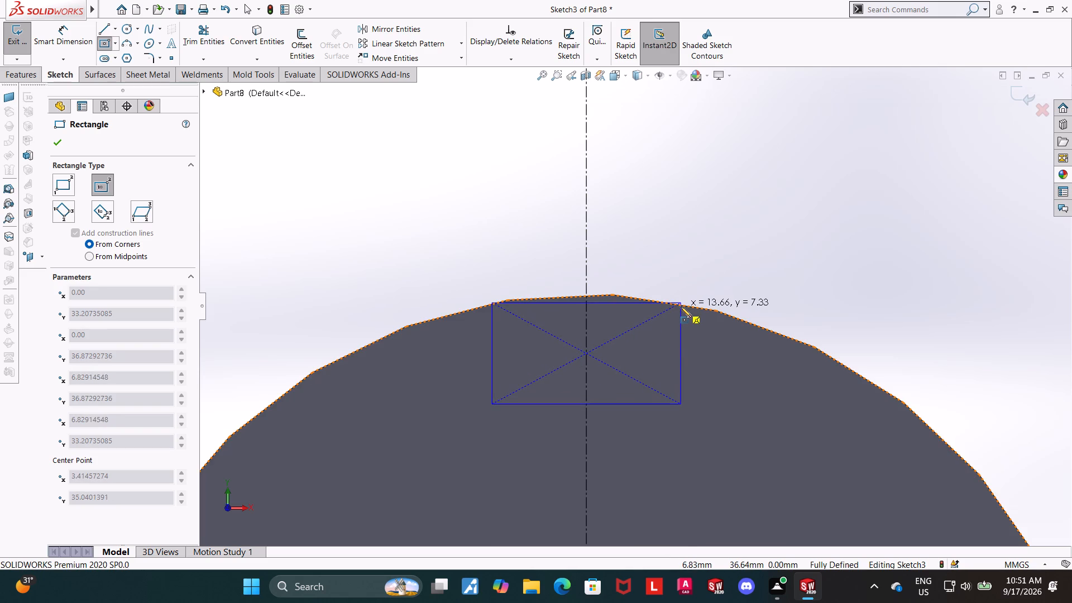
click(681, 305)
key(Escape)
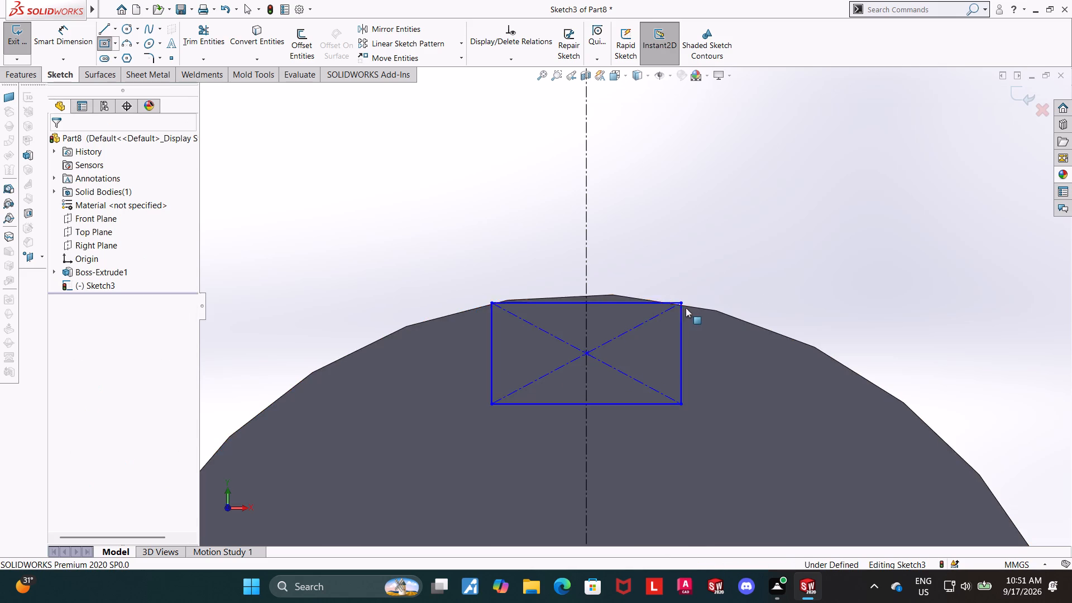
key(Escape)
Dimension the keyway rectangle's width as 14 mm.
click(73, 36)
click(543, 305)
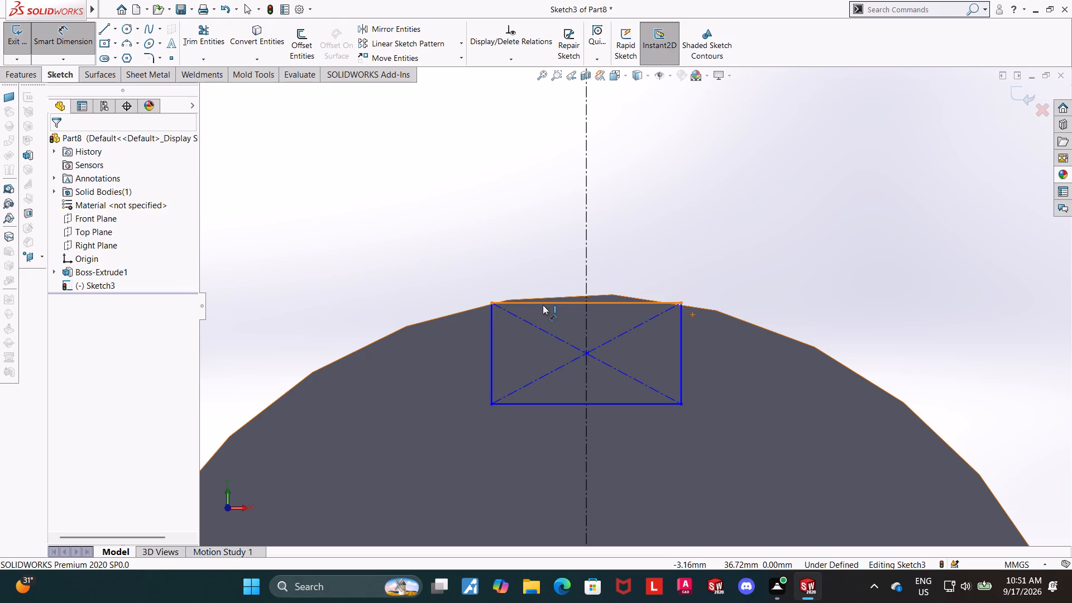
click(537, 261)
text(14)
key(Return)
key(Escape)
key(Escape)
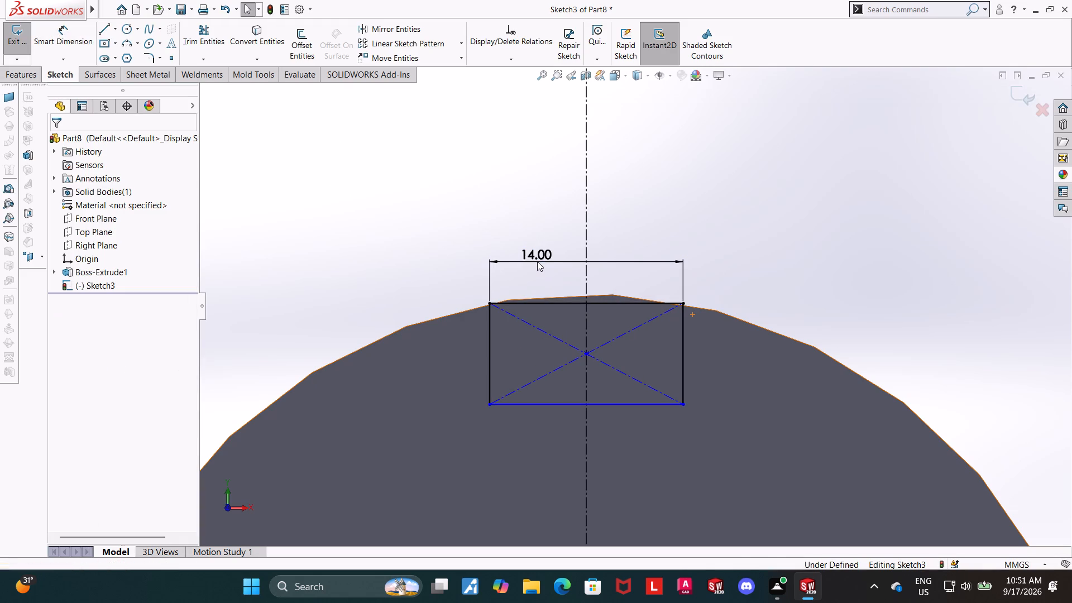
Dimension the keyway rectangle's height as 11 mm.
click(66, 43)
click(686, 356)
click(715, 355)
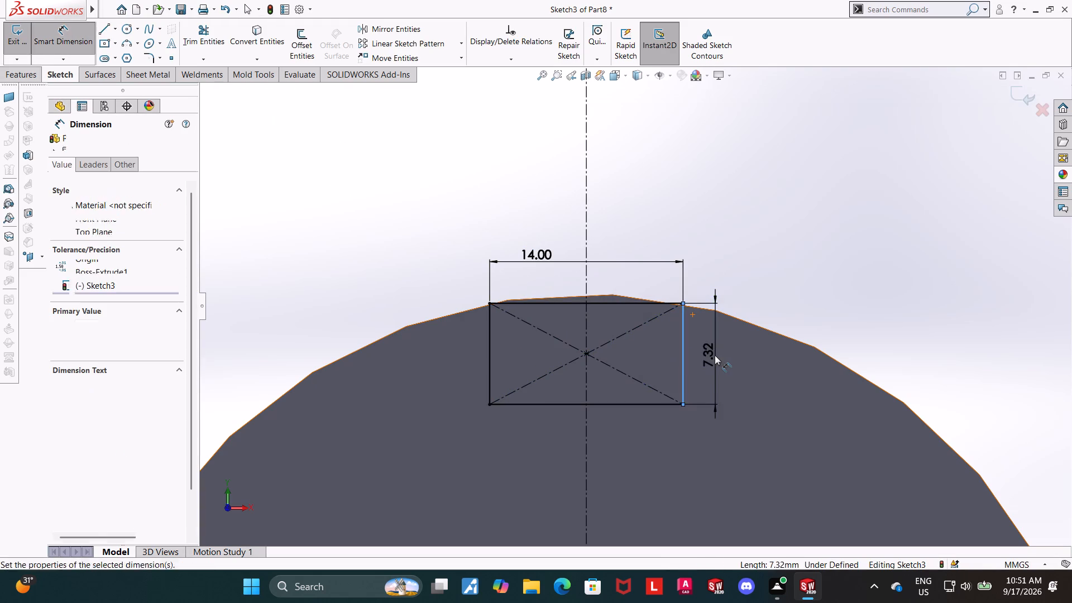
text(11)
key(Return)
key(Escape)
key(Escape)
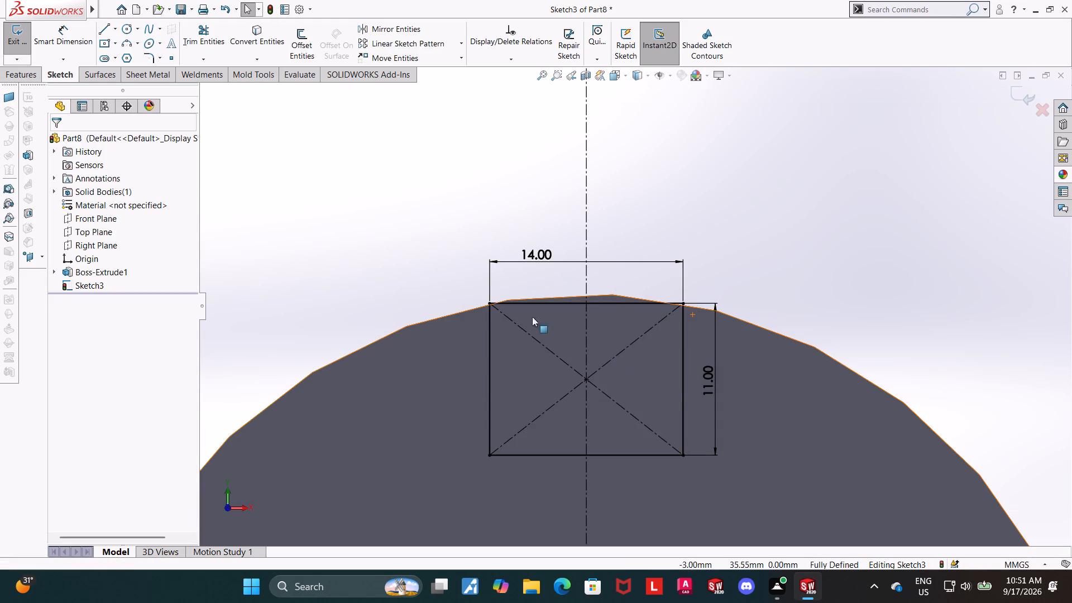
Convert the shaft's circular end edge into a sketch entity with Convert Entities.
scroll(534, 317, down, 5)
scroll(492, 299, down, 6)
scroll(537, 275, up, 15)
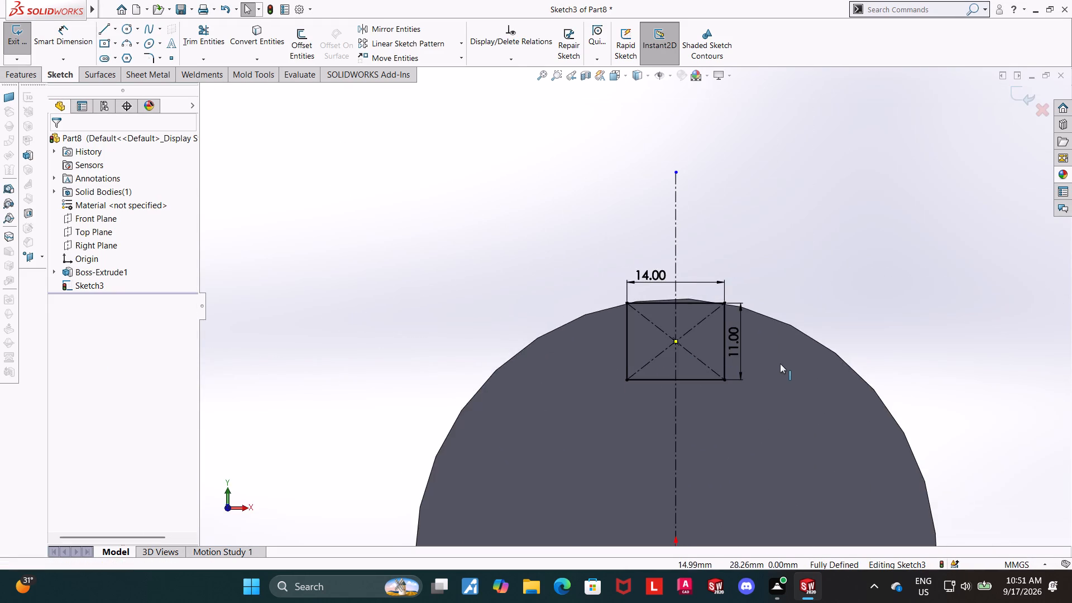
scroll(712, 352, down, 2)
key(Escape)
key(Escape)
key(Escape)
scroll(805, 338, down, 1)
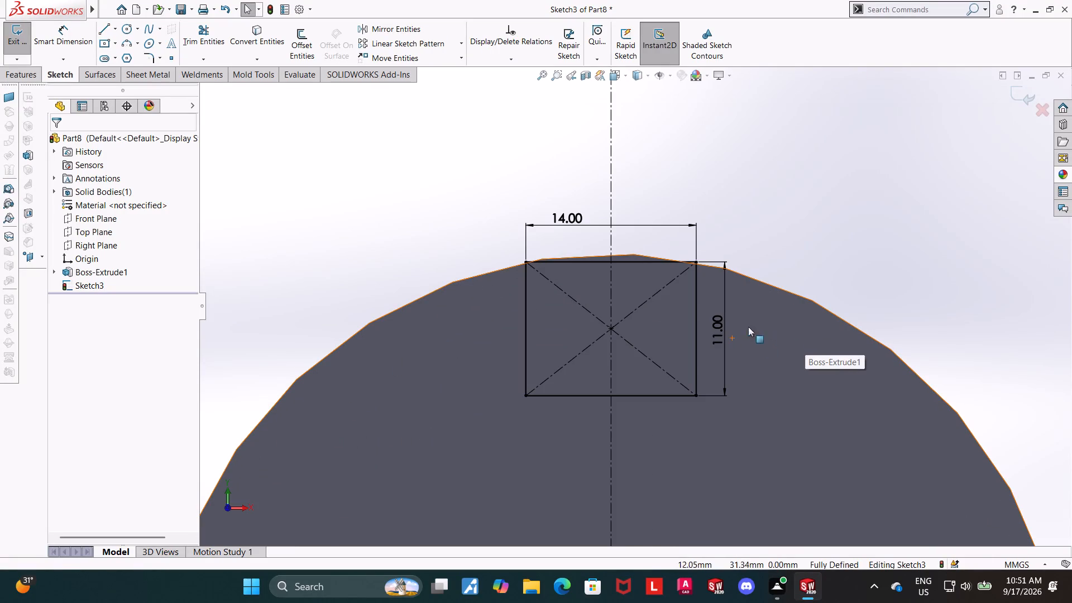
scroll(733, 322, down, 1)
scroll(562, 265, down, 2)
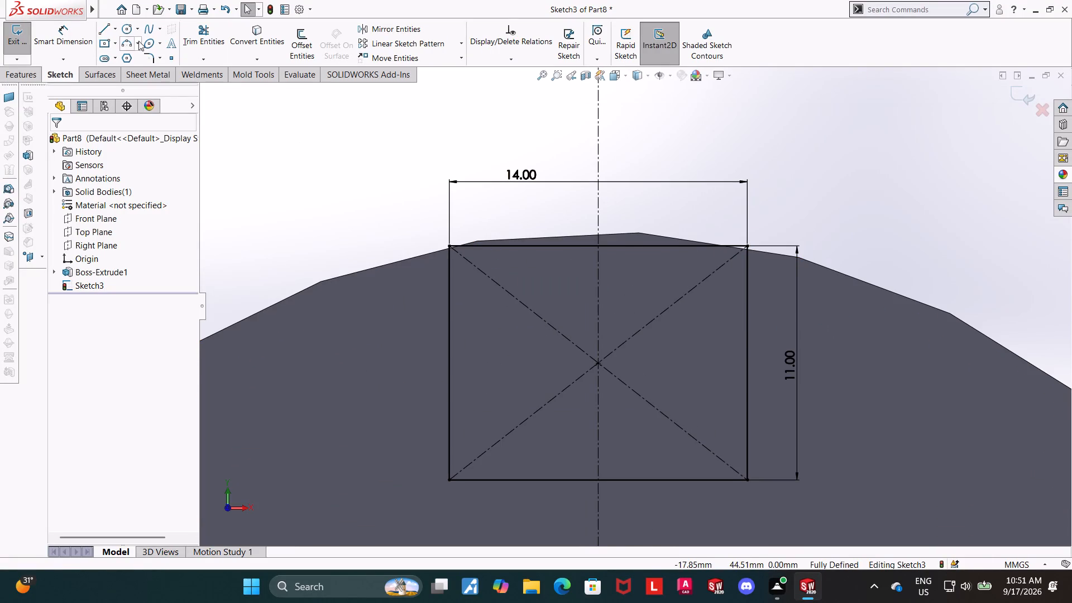
click(240, 39)
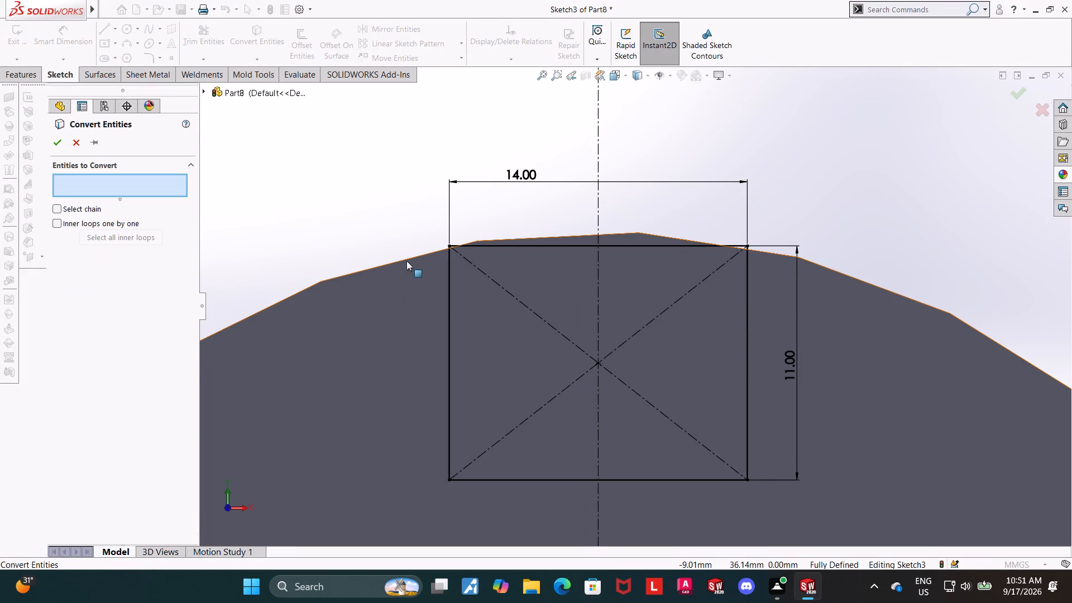
click(405, 256)
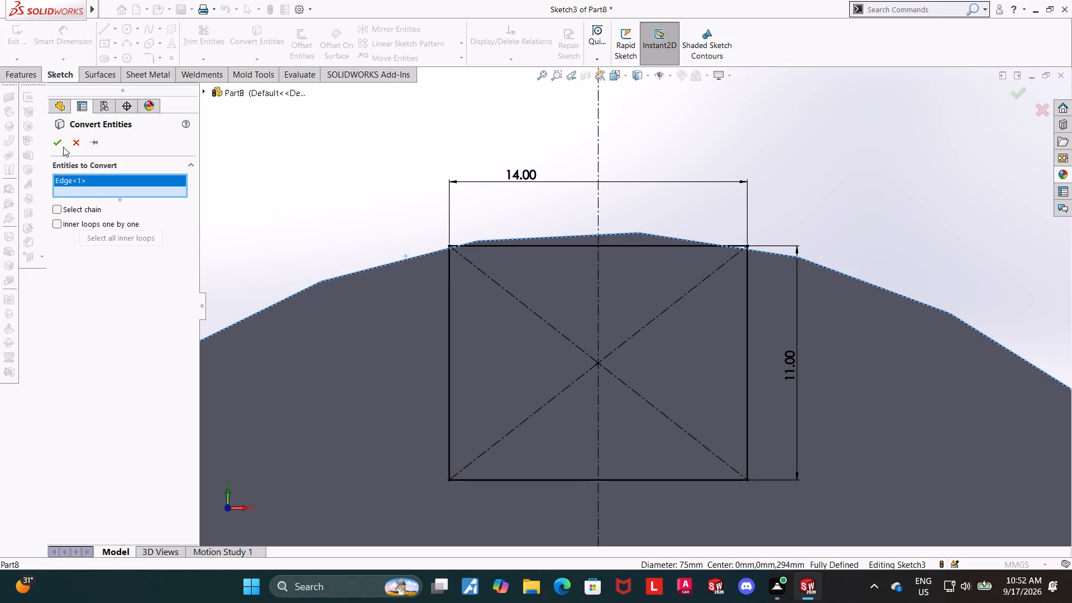
click(60, 144)
key(Escape)
key(Escape)
Power-trim the converted circle outside the rectangle and the rectangle's top line, keeping the arc as the keyway's top.
click(205, 32)
drag(322, 345, 296, 241)
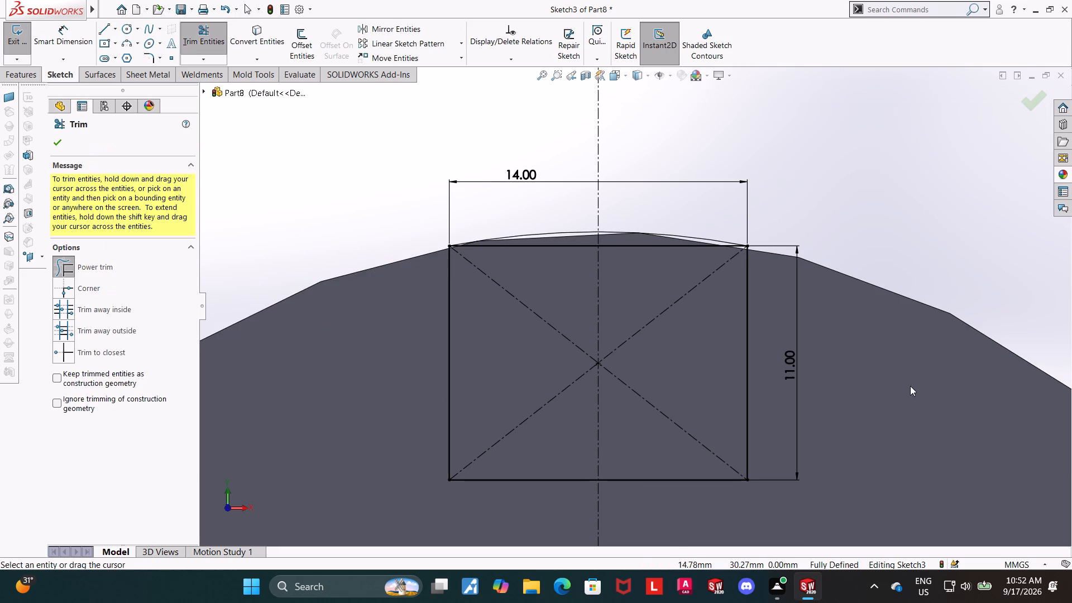
drag(908, 385, 936, 303)
scroll(611, 255, down, 5)
drag(524, 300, 523, 238)
drag(704, 287, 697, 258)
drag(695, 288, 696, 242)
scroll(702, 269, up, 5)
scroll(709, 325, up, 4)
key(Escape)
key(Escape)
key(Escape)
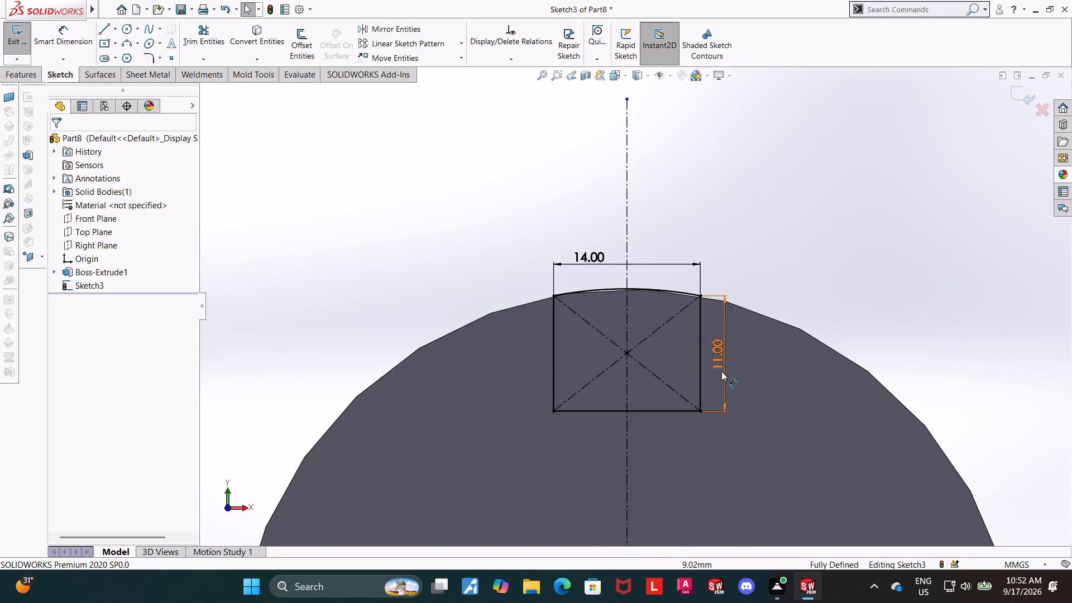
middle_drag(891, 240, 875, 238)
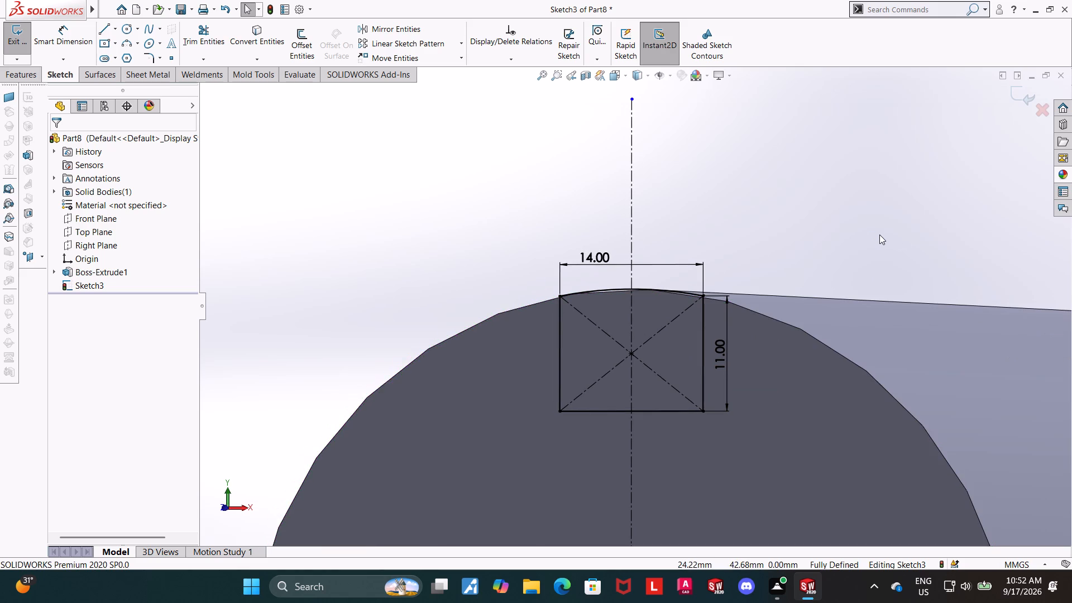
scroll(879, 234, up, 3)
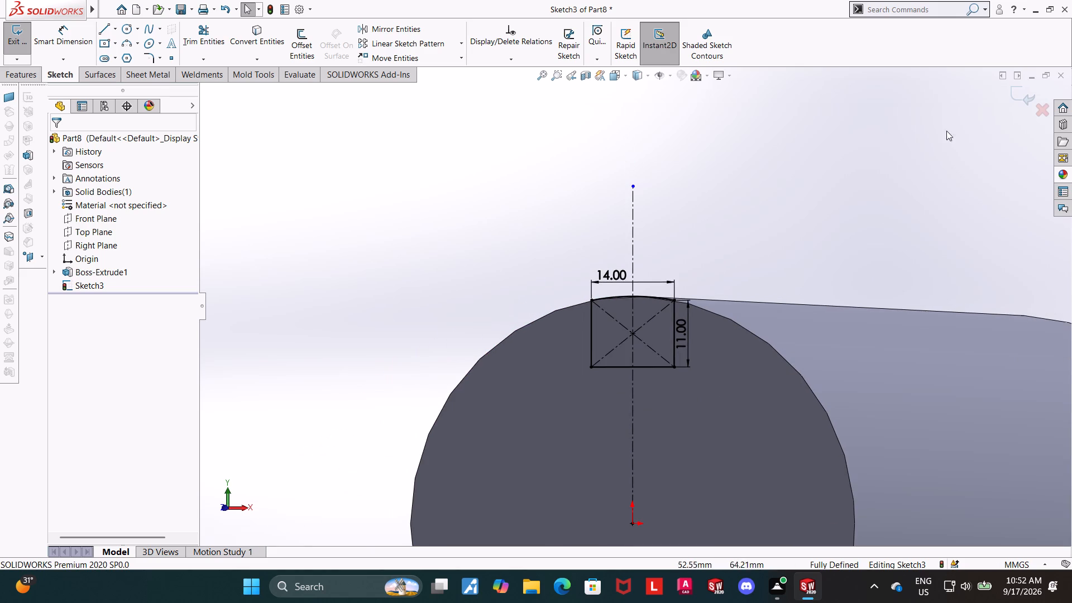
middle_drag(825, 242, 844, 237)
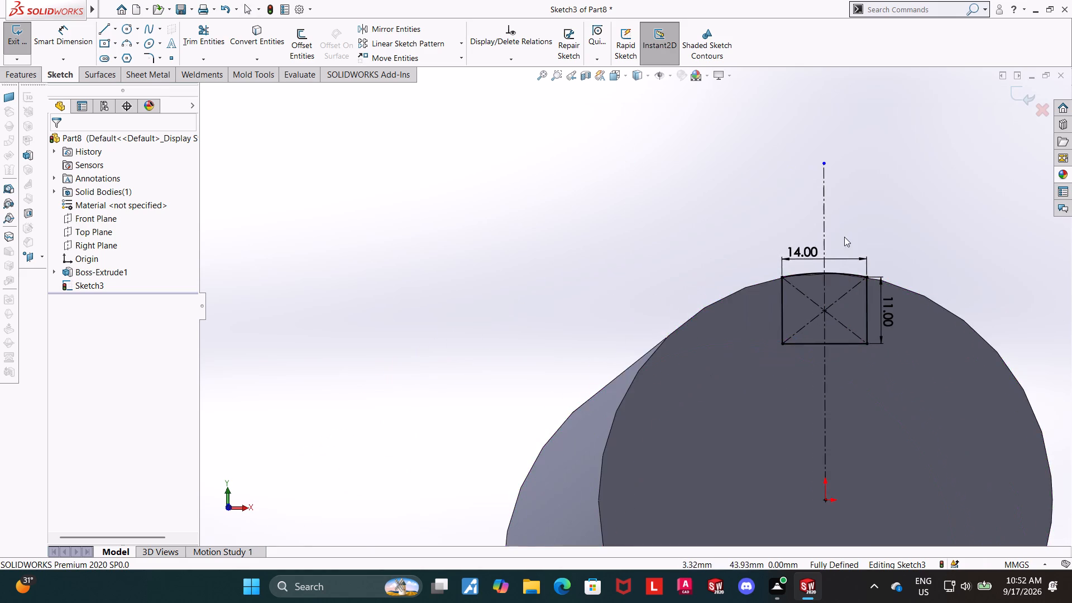
Exit the keyway sketch and cut it into the shaft with a blind Extruded Cut 147 mm deep.
scroll(837, 265, down, 6)
middle_drag(892, 287, 880, 288)
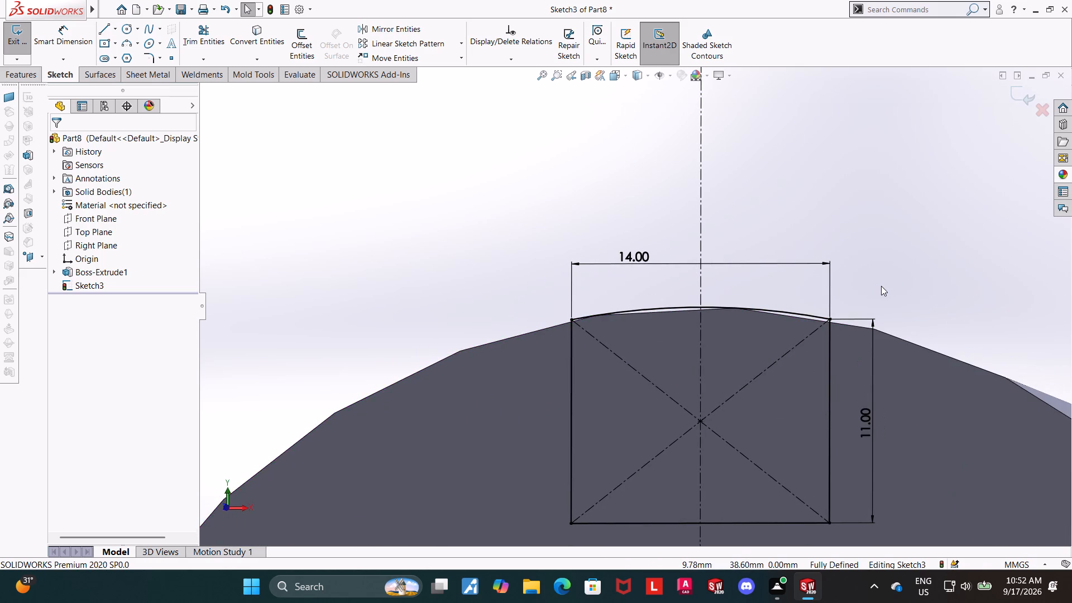
scroll(881, 286, up, 1)
click(1024, 94)
middle_drag(903, 196, 888, 201)
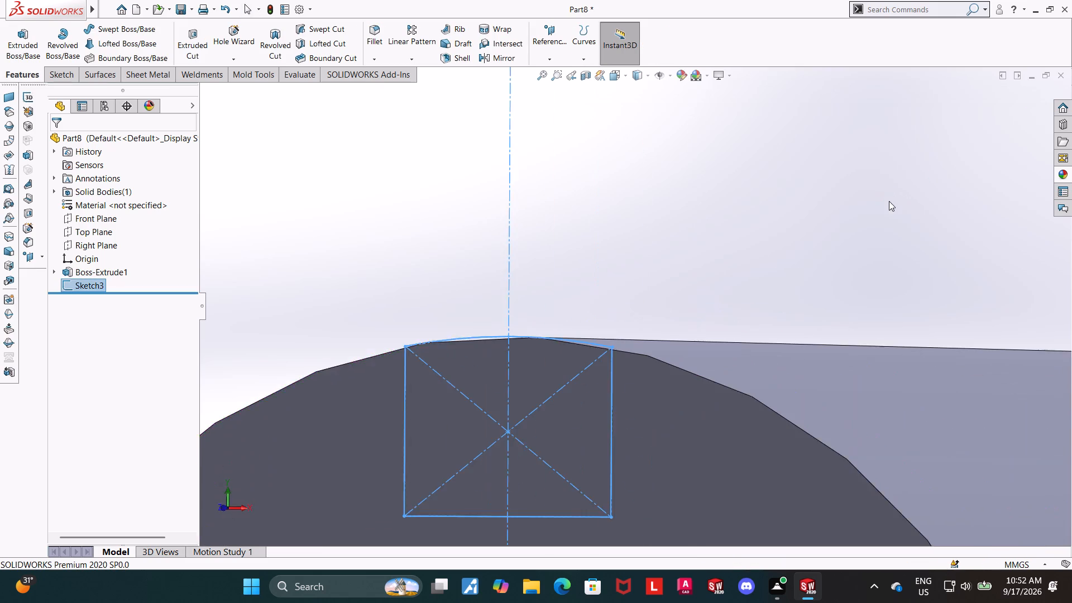
scroll(889, 201, up, 3)
click(192, 38)
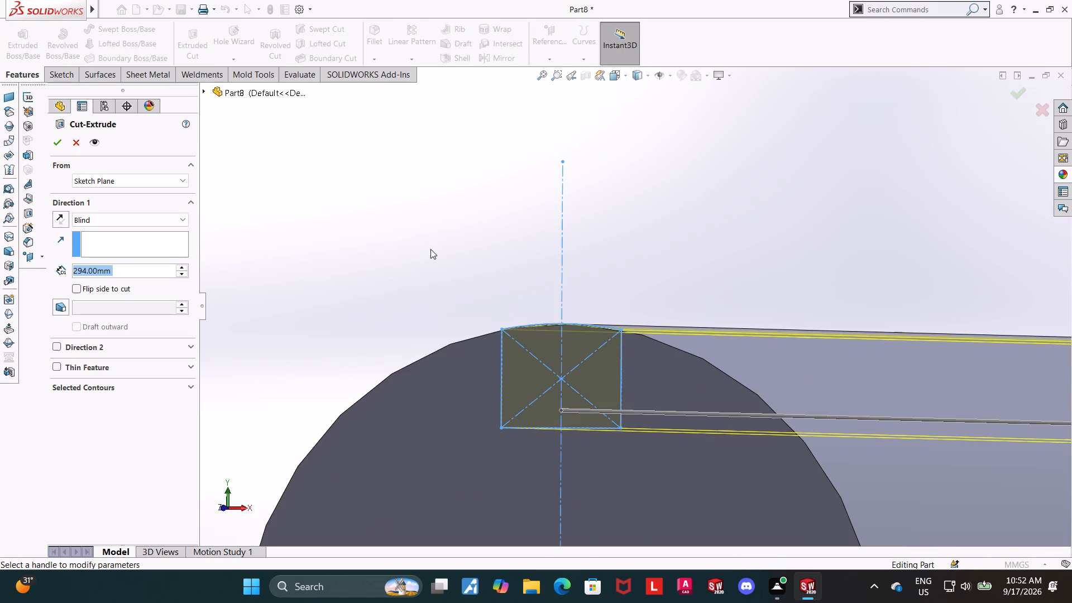
middle_drag(418, 248, 409, 247)
click(134, 268)
text(147)
key(Return)
scroll(443, 294, up, 3)
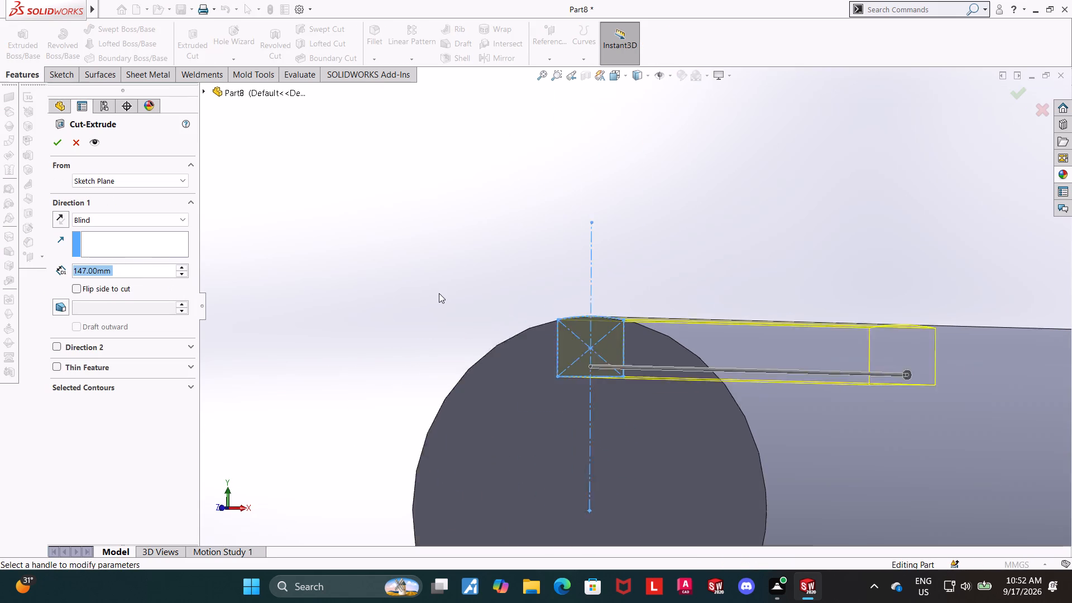
scroll(439, 293, up, 2)
click(52, 146)
click(430, 325)
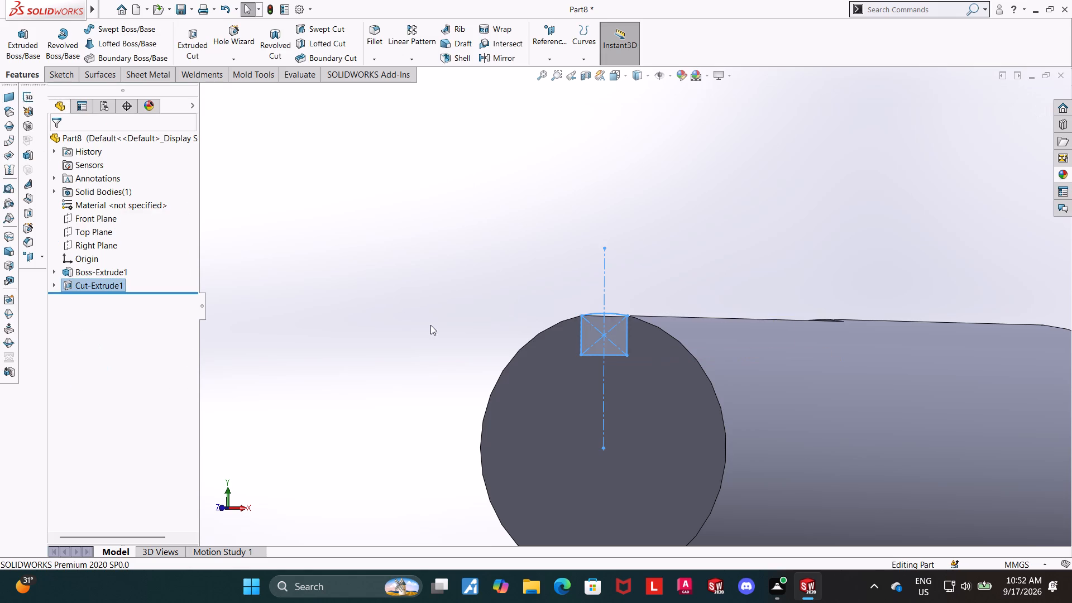
Chamfer the circular edge of the shaft's keyway end by 3 mm at 45 degrees.
scroll(419, 334, up, 1)
middle_drag(422, 336, 436, 358)
scroll(435, 378, up, 4)
middle_drag(439, 384, 454, 386)
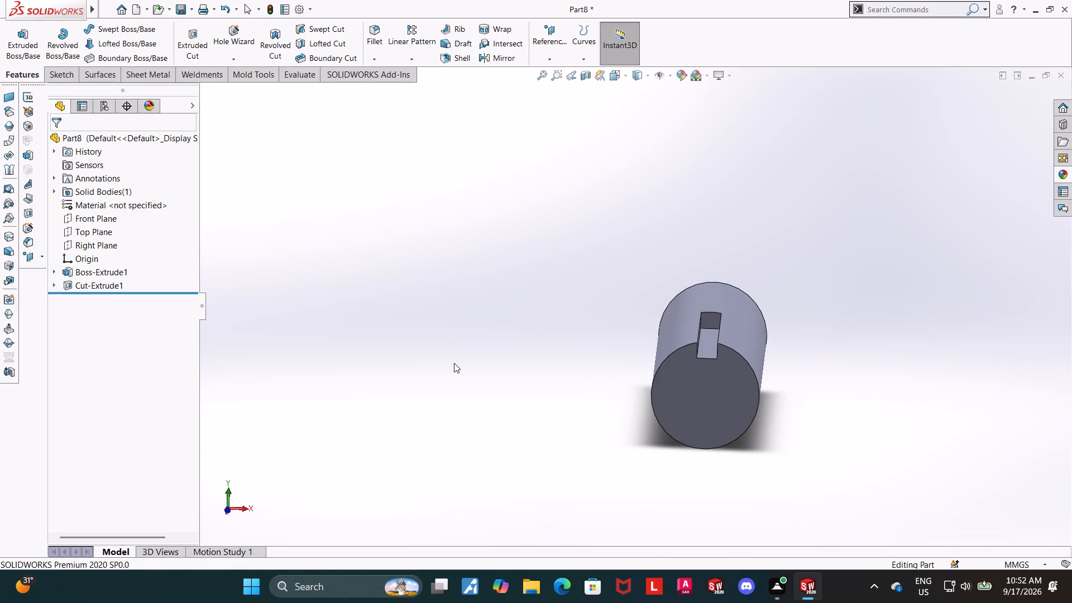
click(377, 63)
click(382, 75)
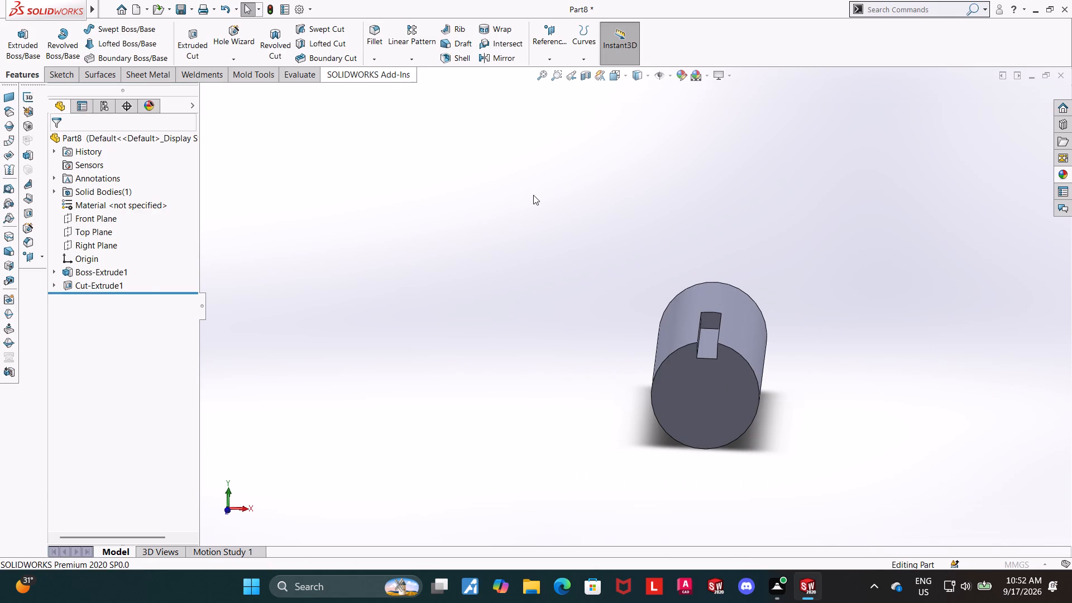
key(Escape)
click(379, 59)
click(388, 87)
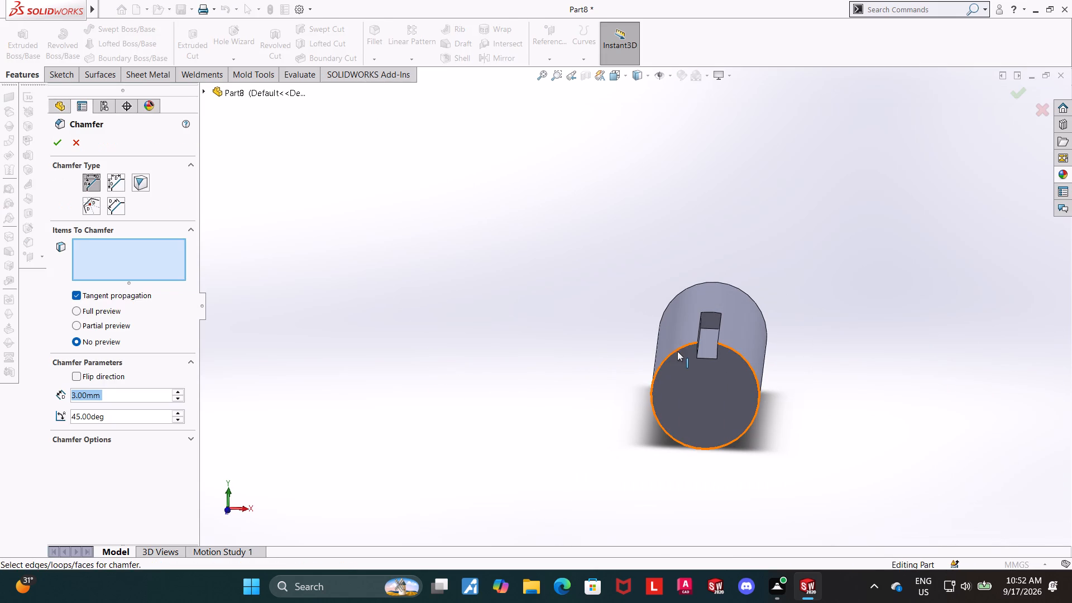
click(677, 351)
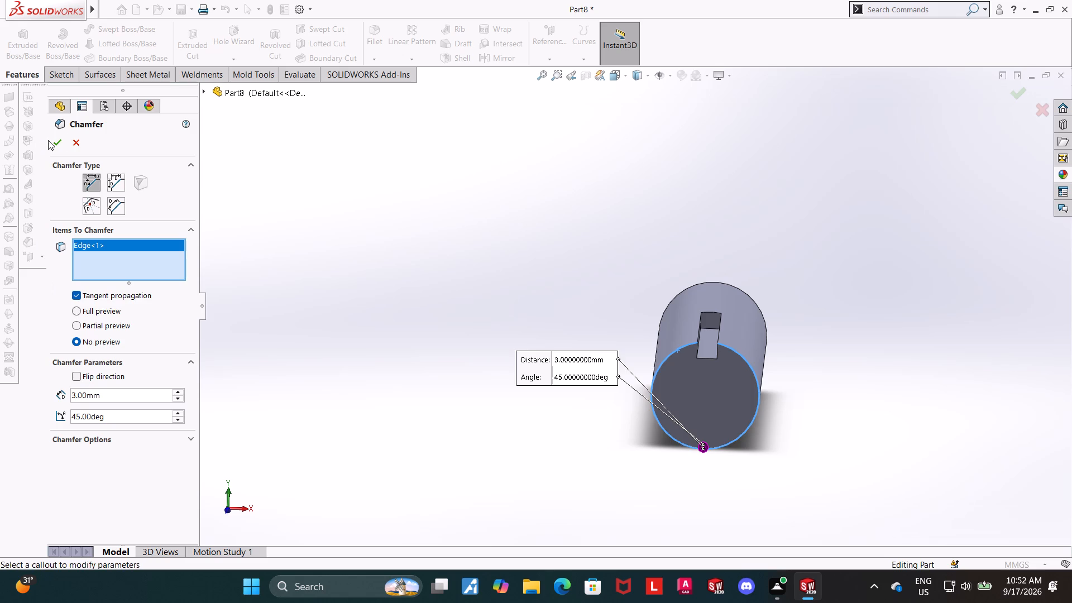
click(53, 138)
click(413, 320)
Save the part in the Downloads folder under the name "split cuff shaft".
middle_drag(869, 377, 851, 365)
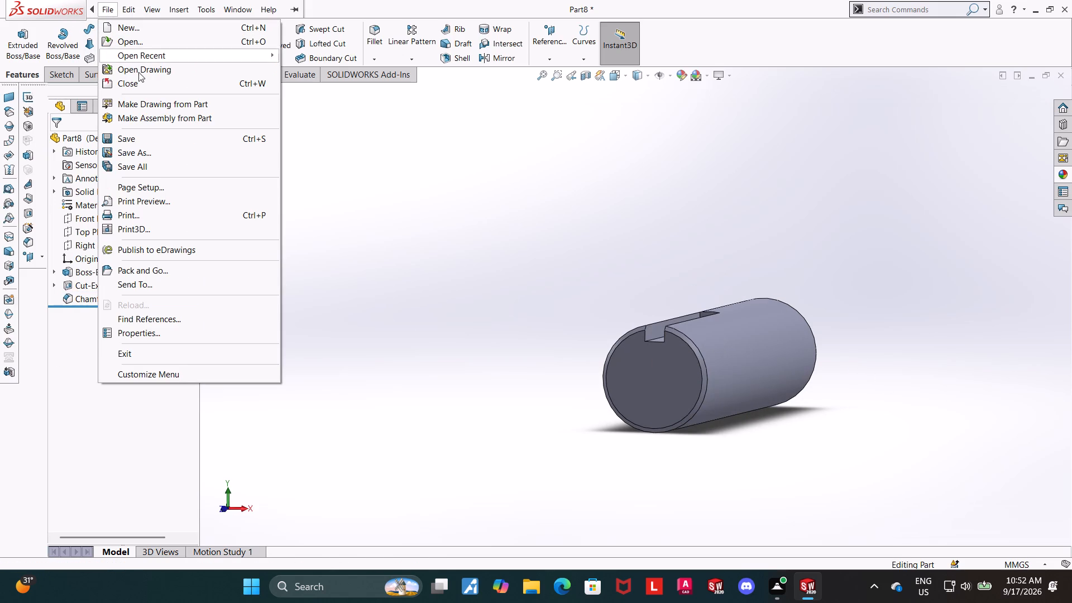
click(142, 148)
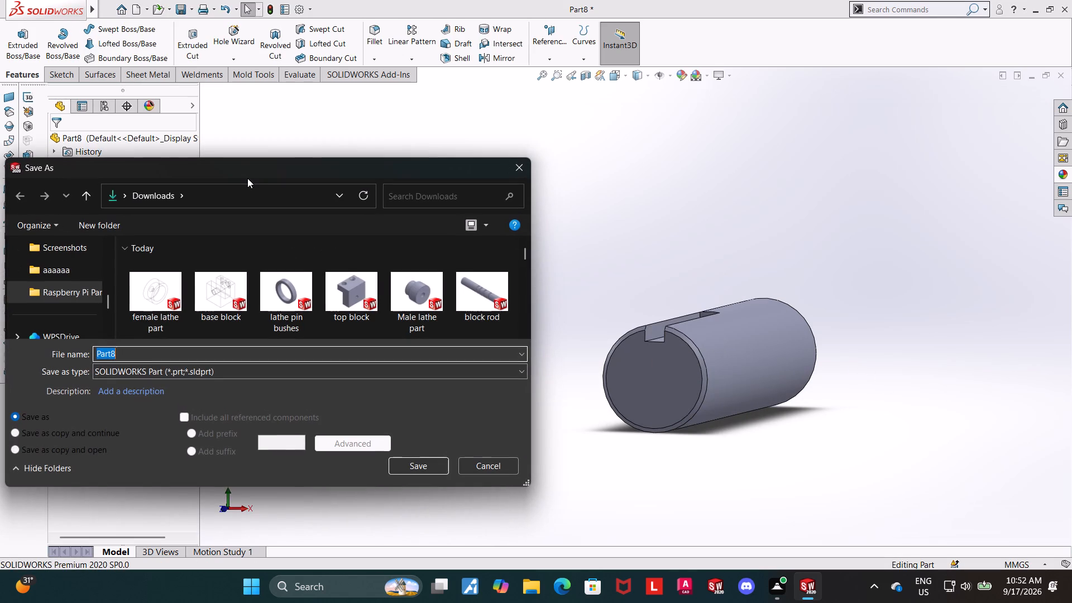
text(sh)
key(BackSpace)
key(BackSpace)
key(BackSpace)
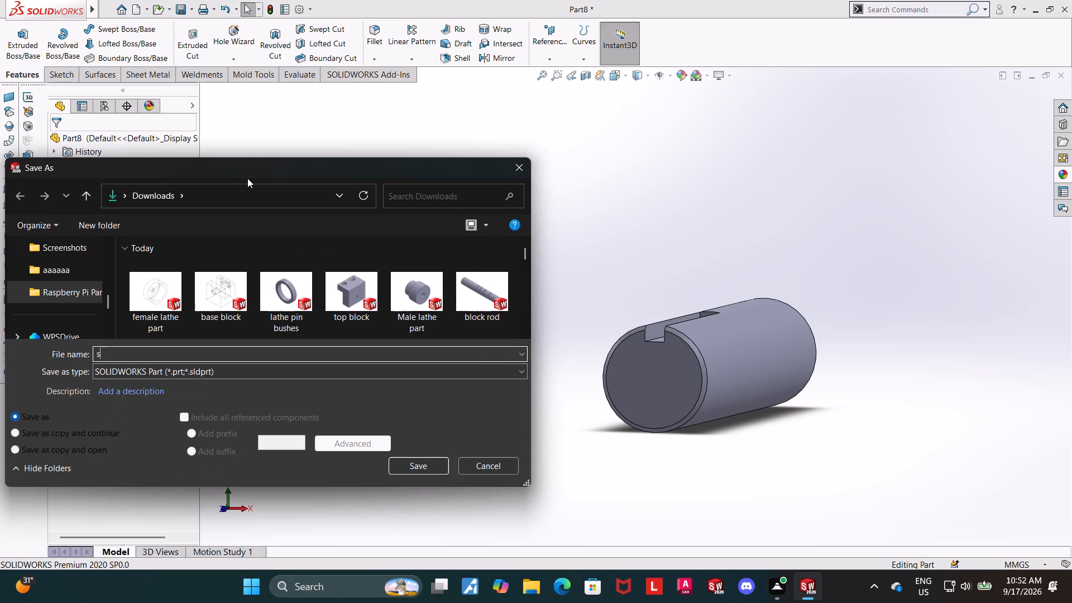
text(split)
key(space)
text(cuff shaft)
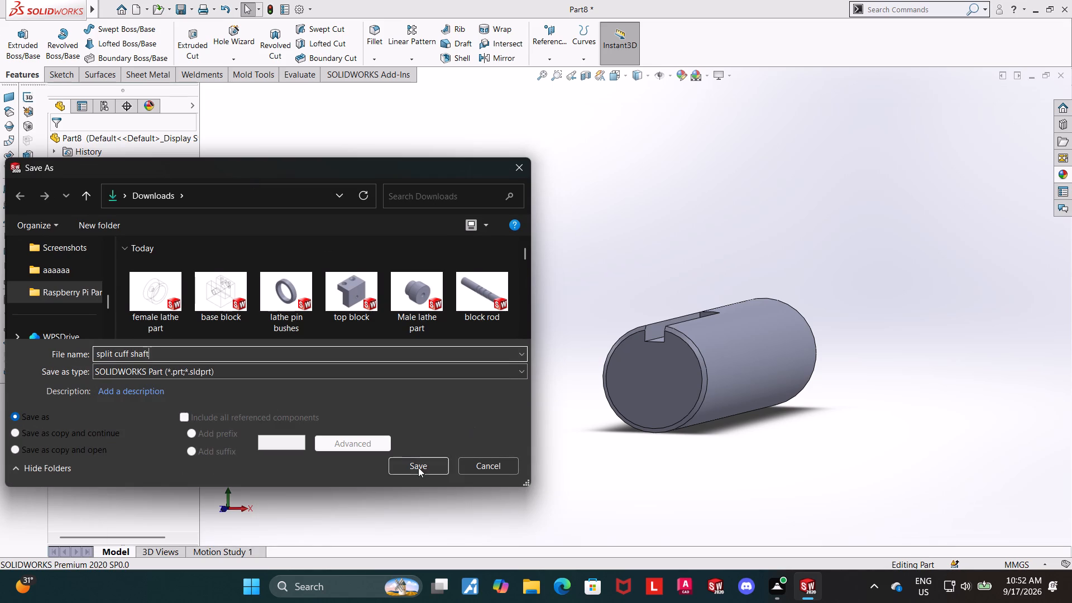
click(418, 467)
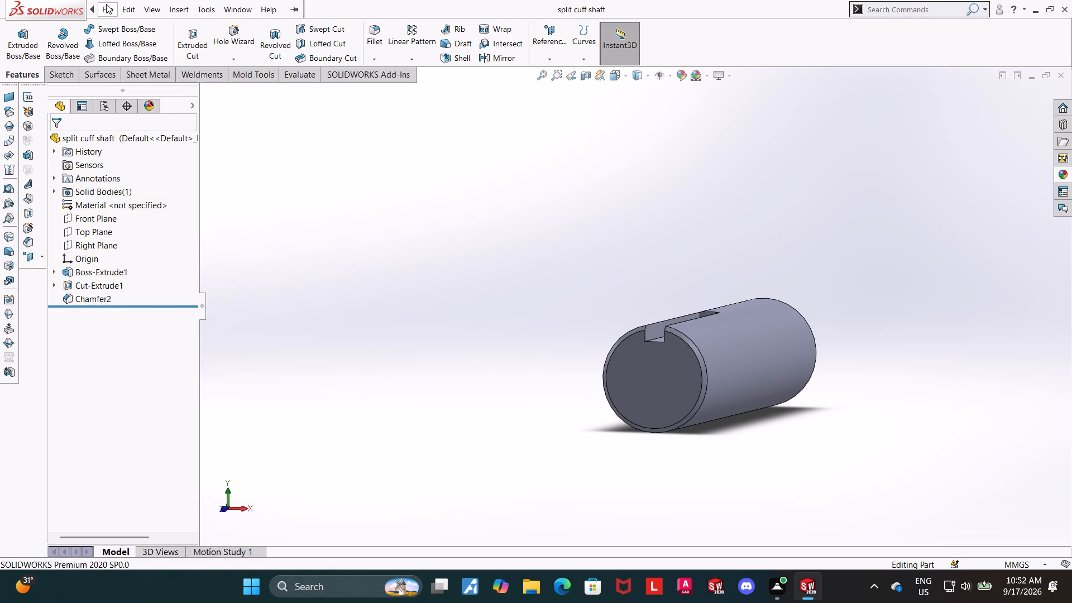
Create a new part document.
click(130, 24)
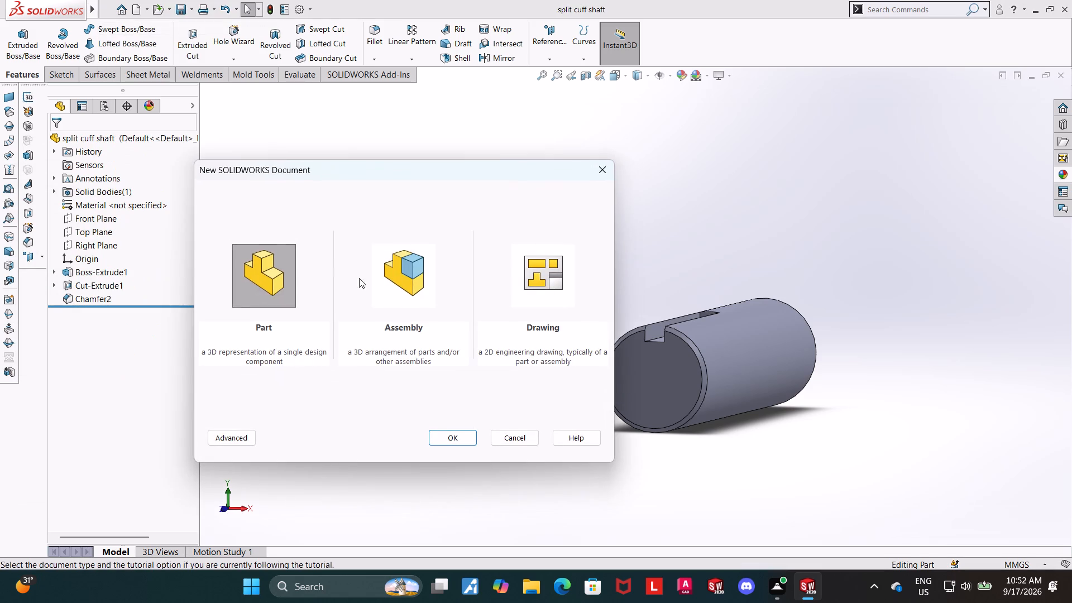
double_click(270, 272)
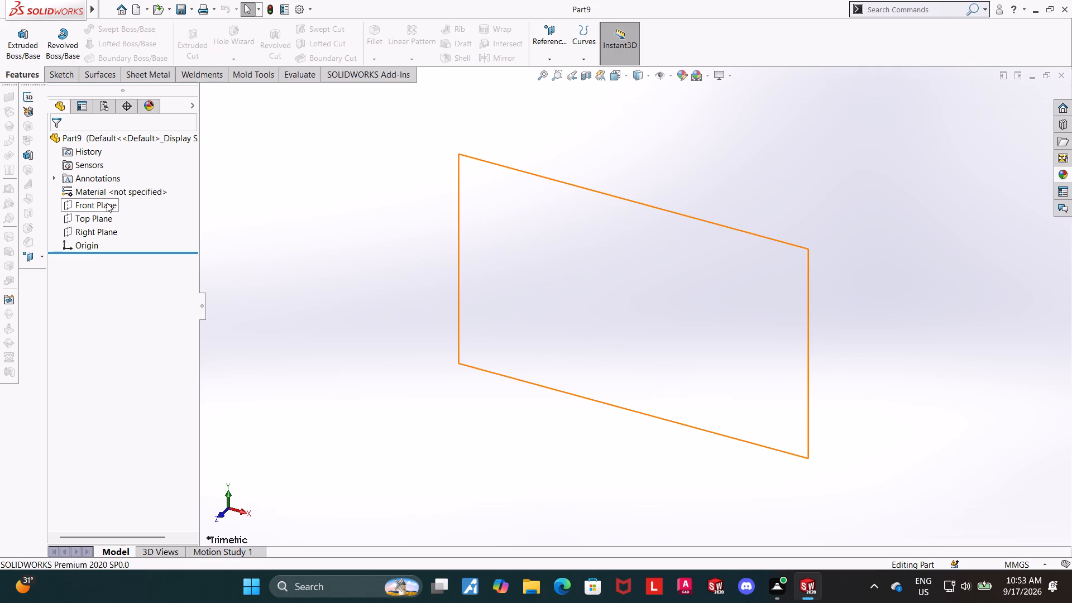
Start a sketch on the Front Plane and draw a circle about 166 mm in diameter centred on the origin.
double_click(107, 203)
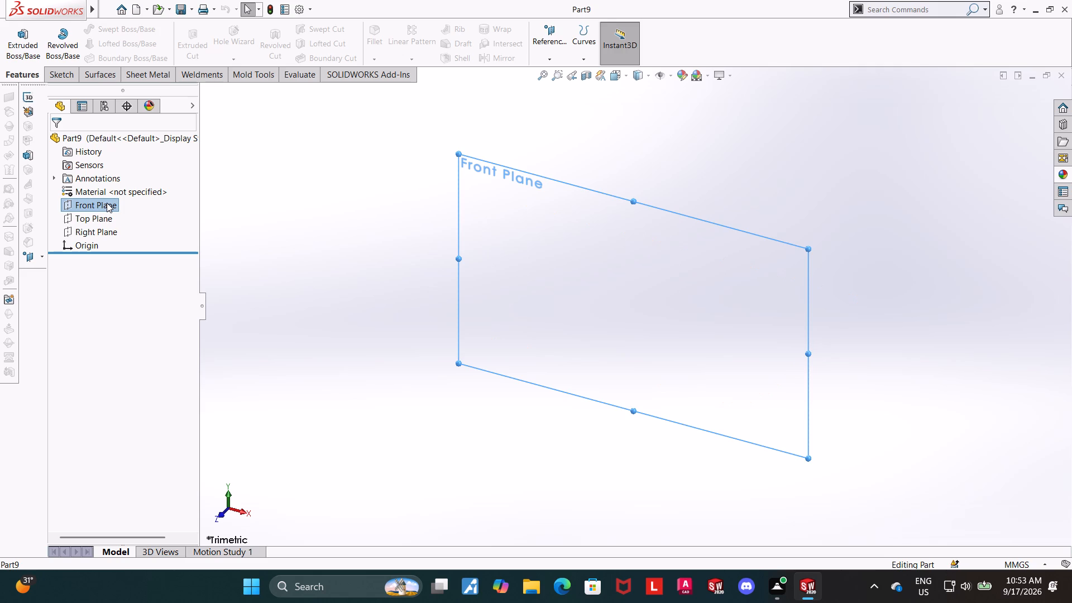
click(107, 203)
click(117, 184)
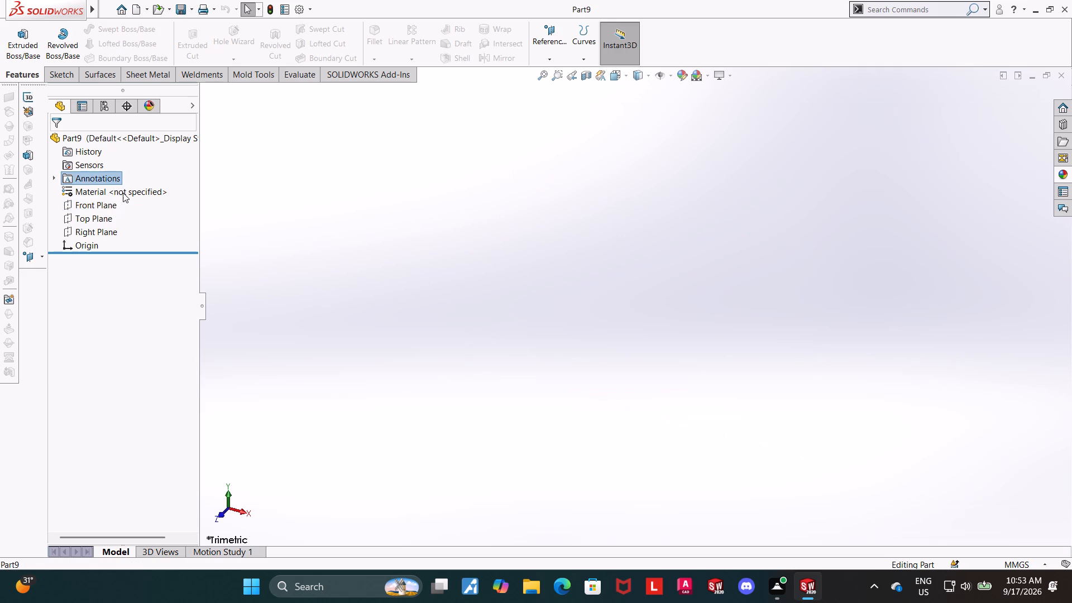
click(116, 206)
click(121, 188)
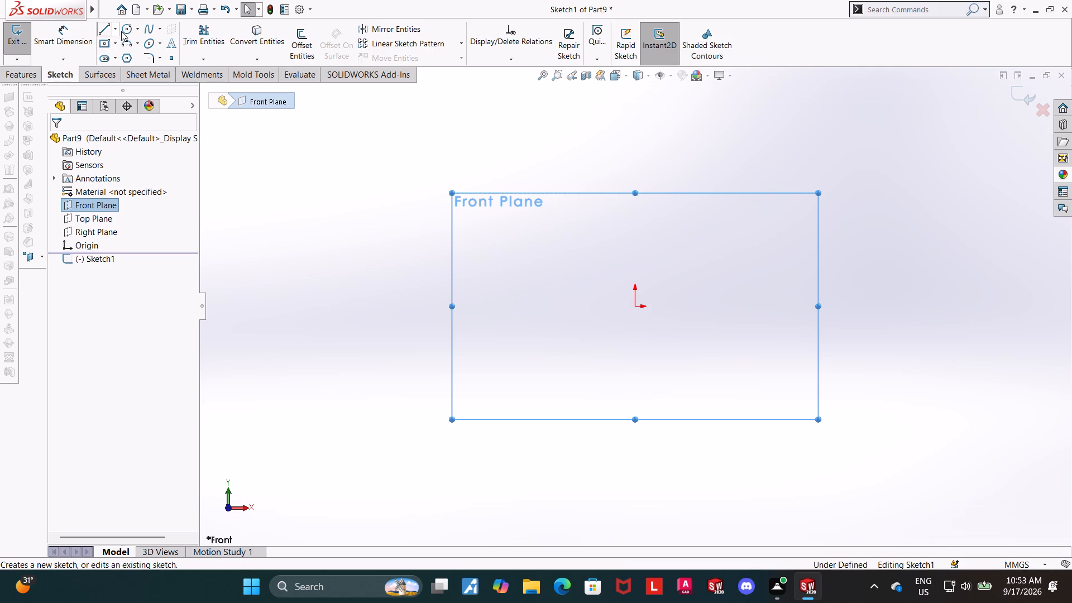
click(124, 30)
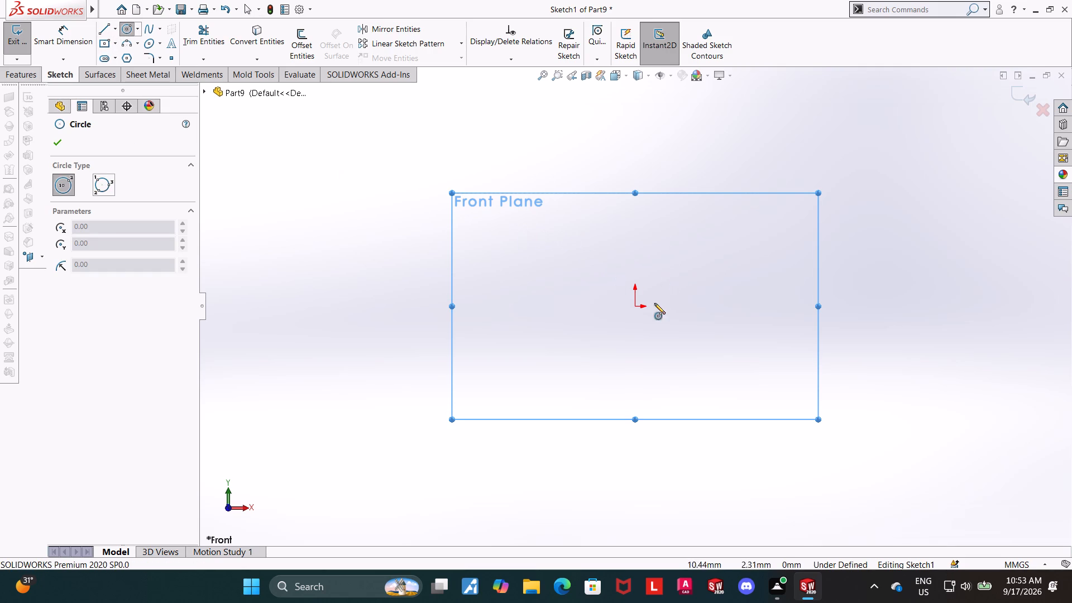
click(636, 308)
click(777, 211)
key(Escape)
key(Escape)
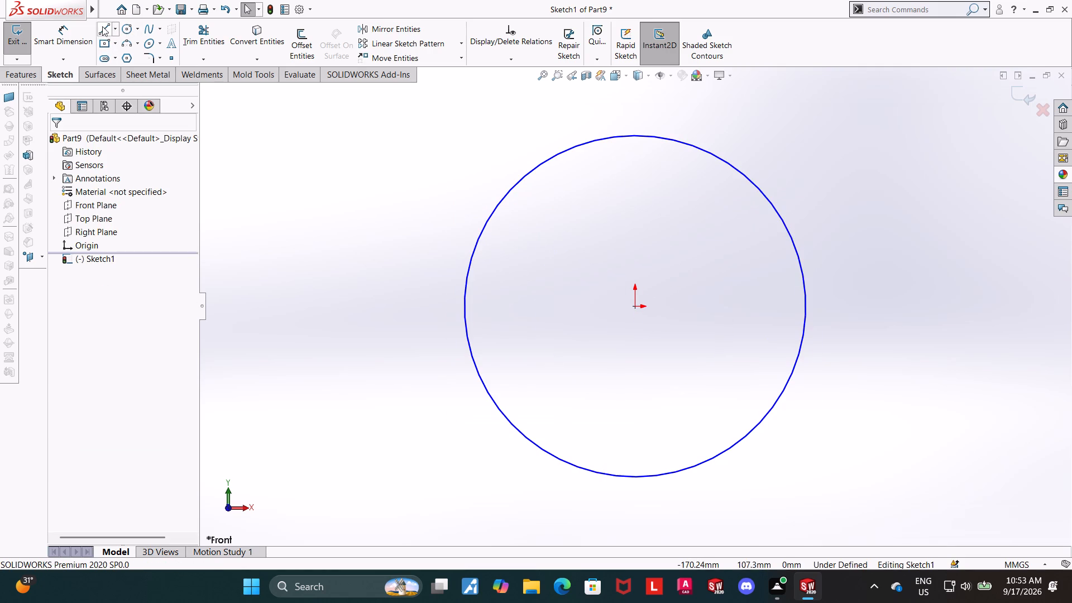
Sketch a second, smaller circle with a radius of about 61 mm, concentric with the first at the origin.
click(124, 28)
click(633, 309)
click(729, 222)
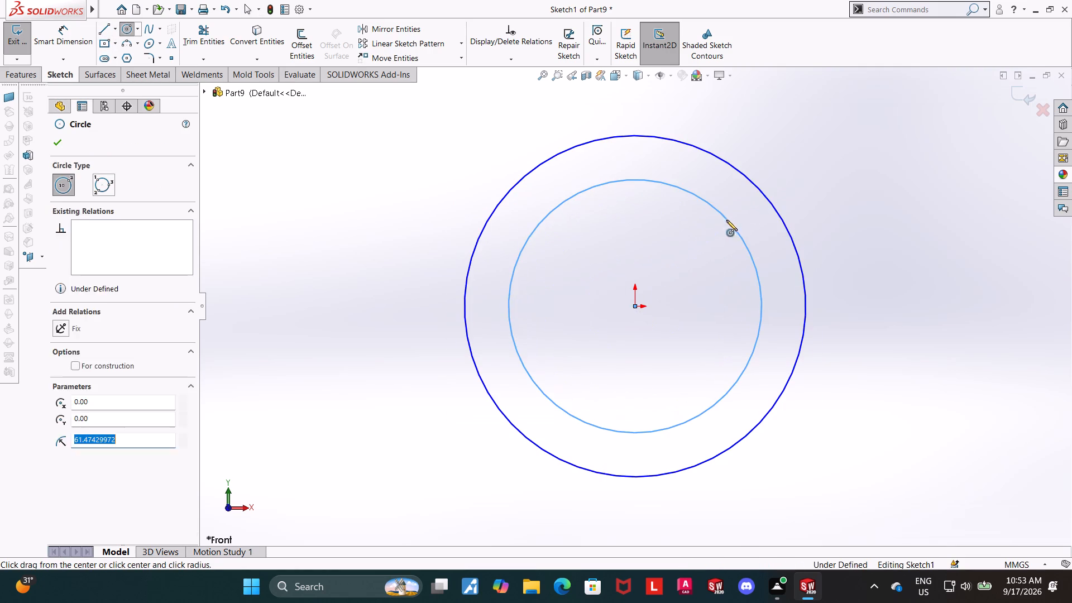
key(Escape)
key(Escape)
Dimension the outer circle's diameter as 200 mm.
click(61, 36)
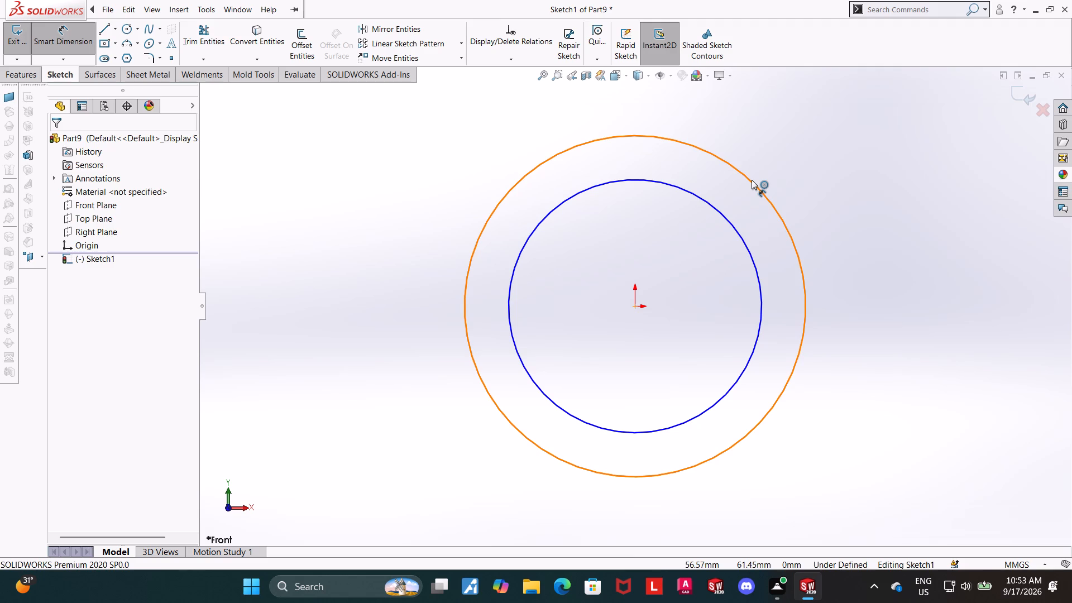
click(752, 180)
click(802, 151)
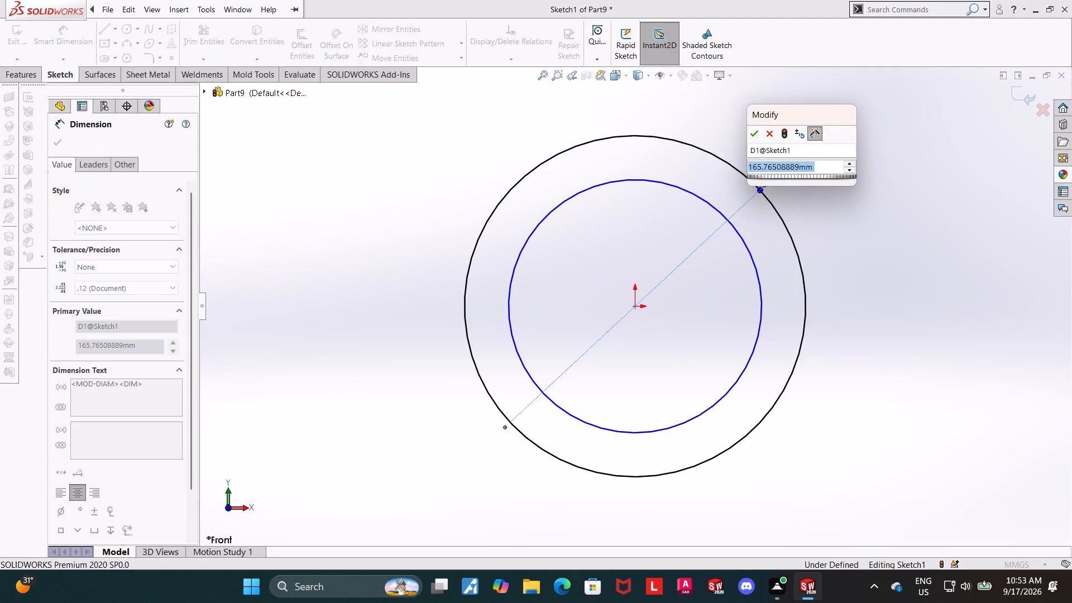
key(2)
text(00)
key(Return)
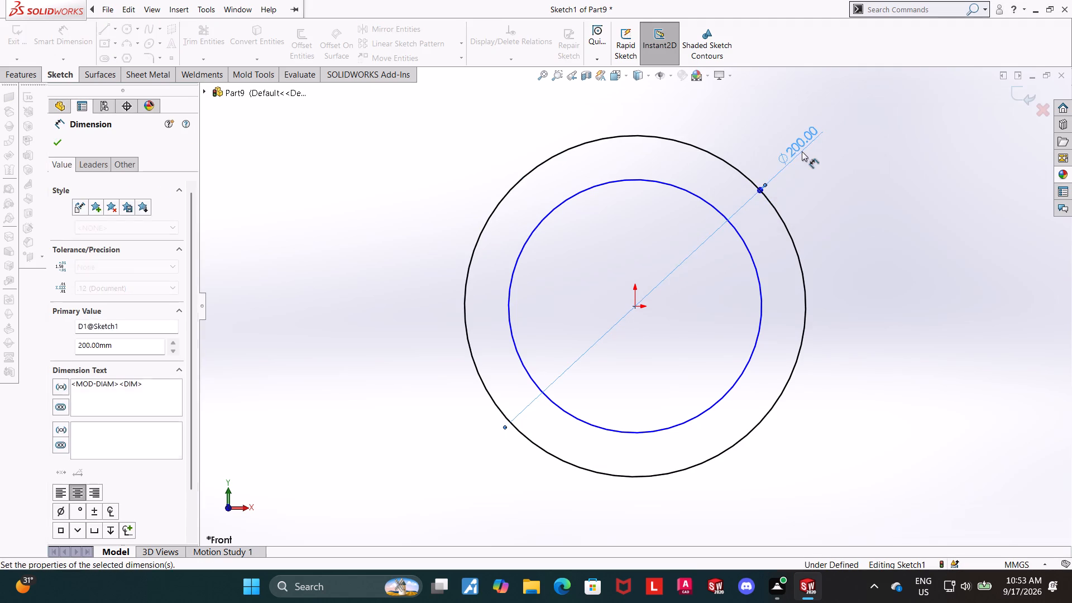
key(Escape)
key(Escape)
Dimension the inner circle's diameter as 75 mm.
click(59, 40)
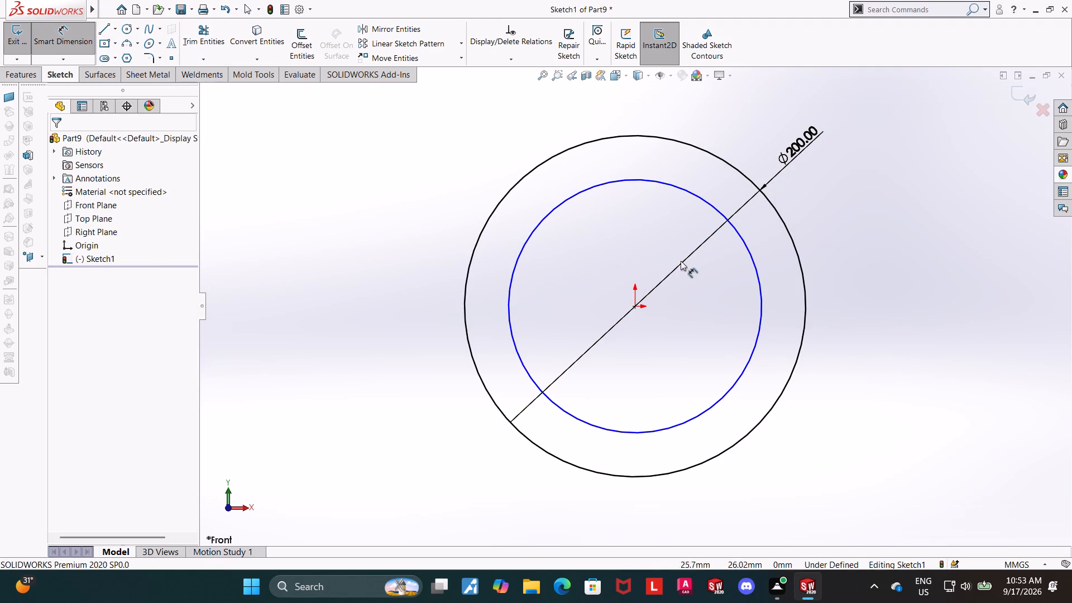
click(748, 251)
double_click(774, 251)
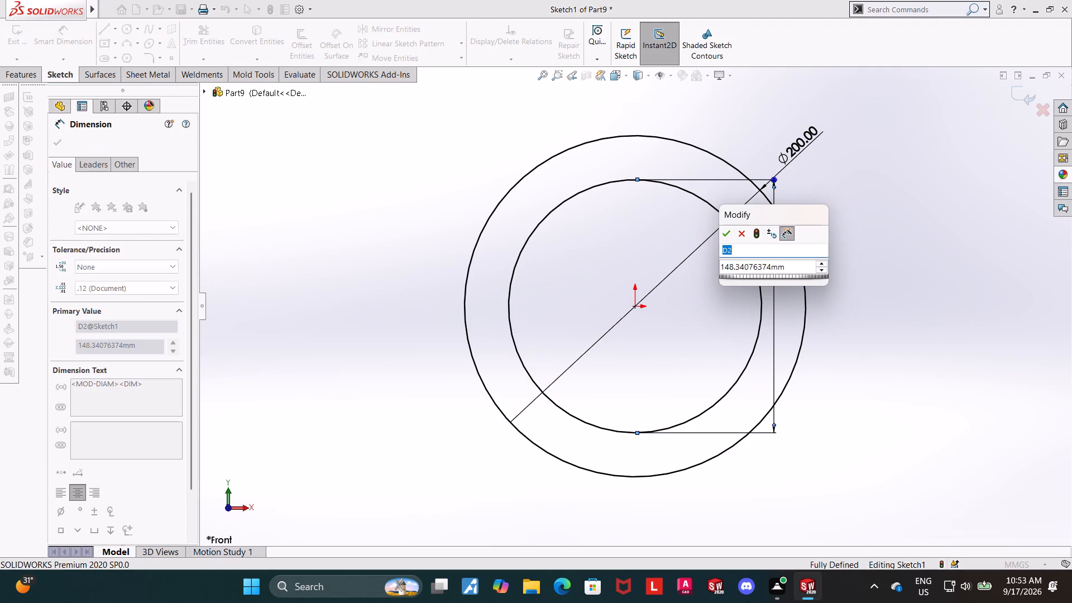
text(75)
key(Return)
key(Escape)
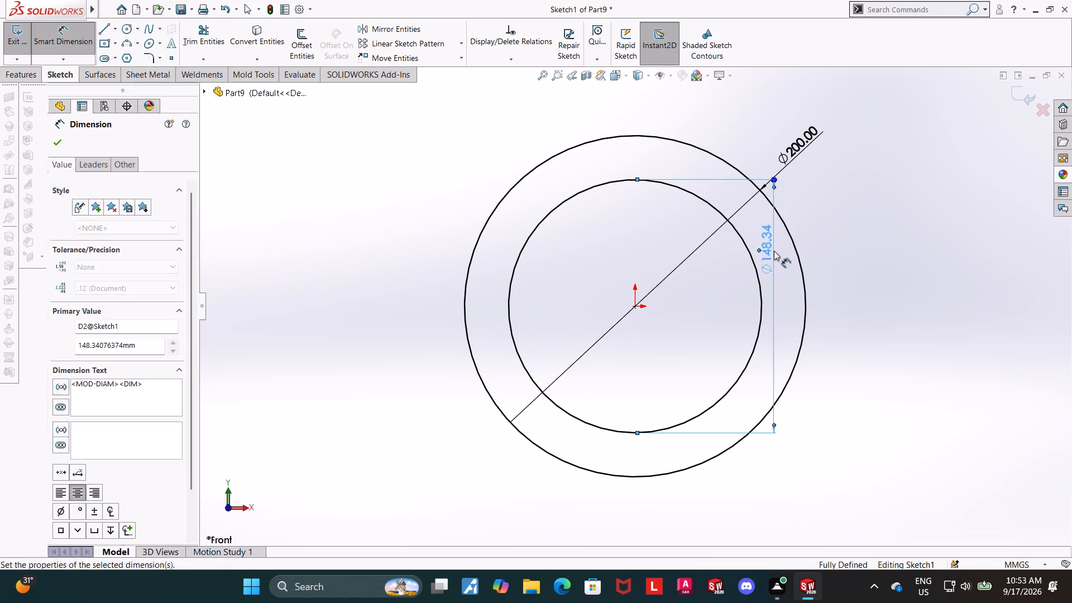
key(Escape)
key(Escape)
double_click(774, 248)
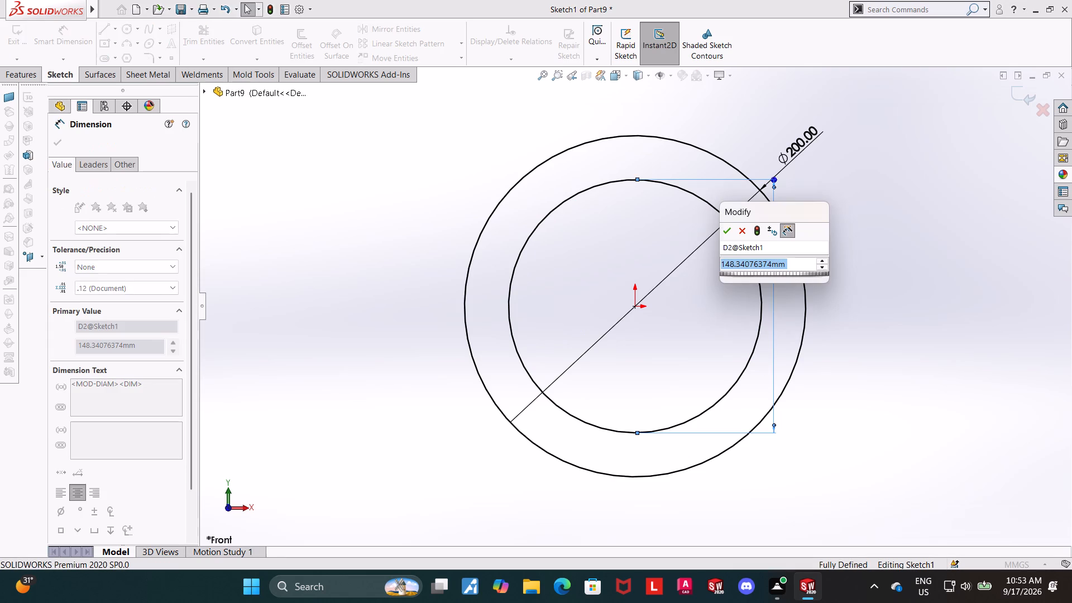
text(75)
key(Return)
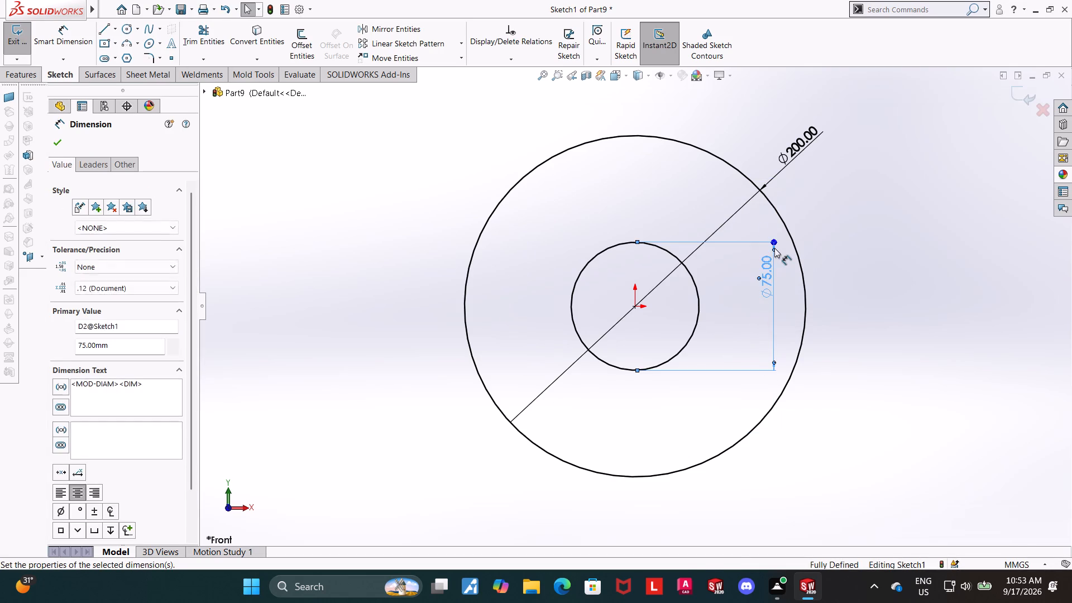
key(Escape)
key(Escape)
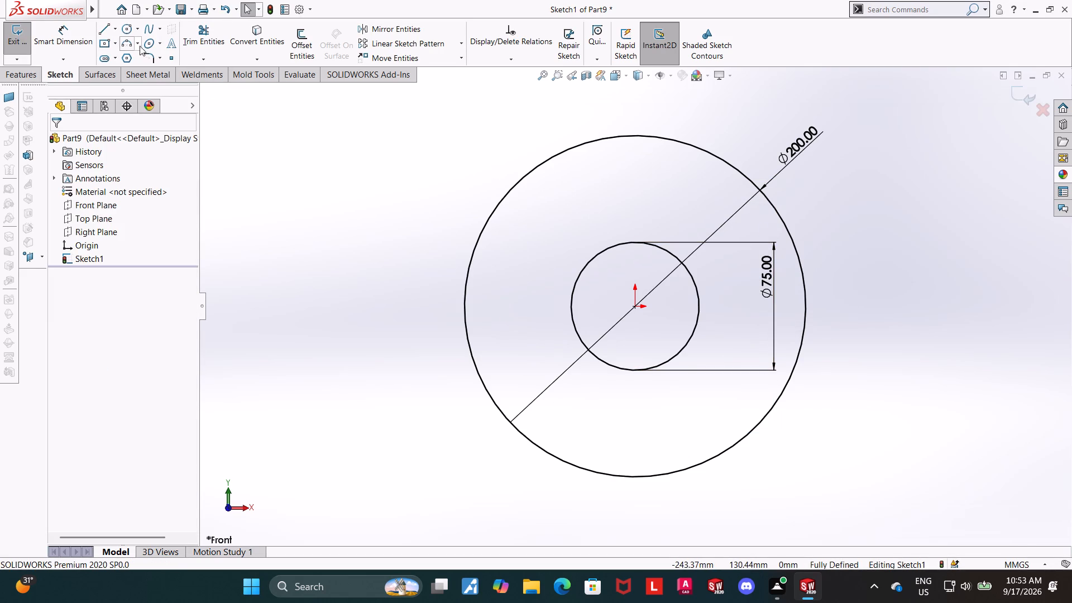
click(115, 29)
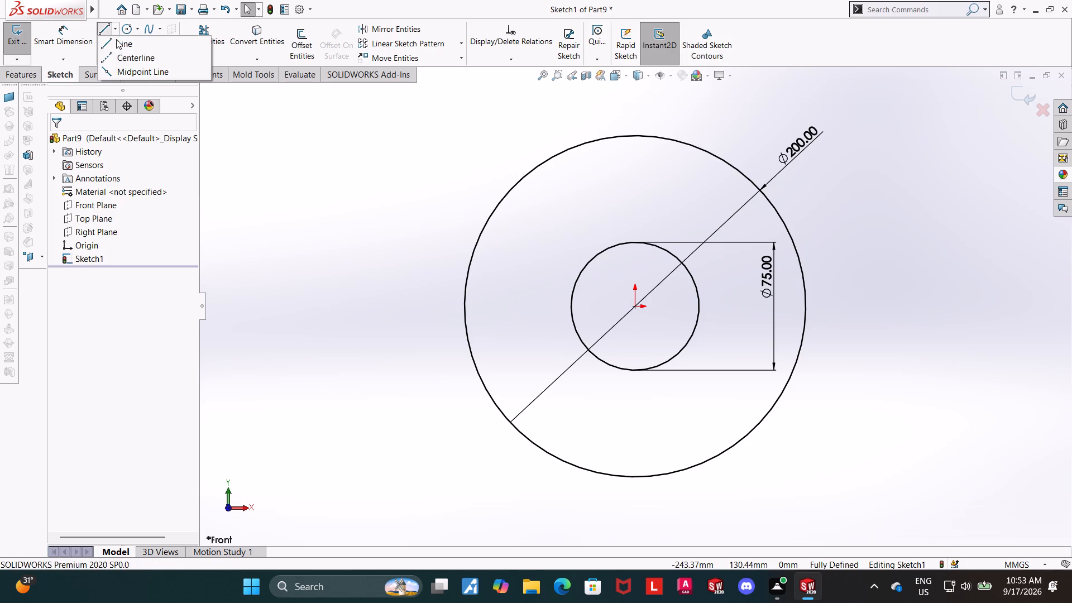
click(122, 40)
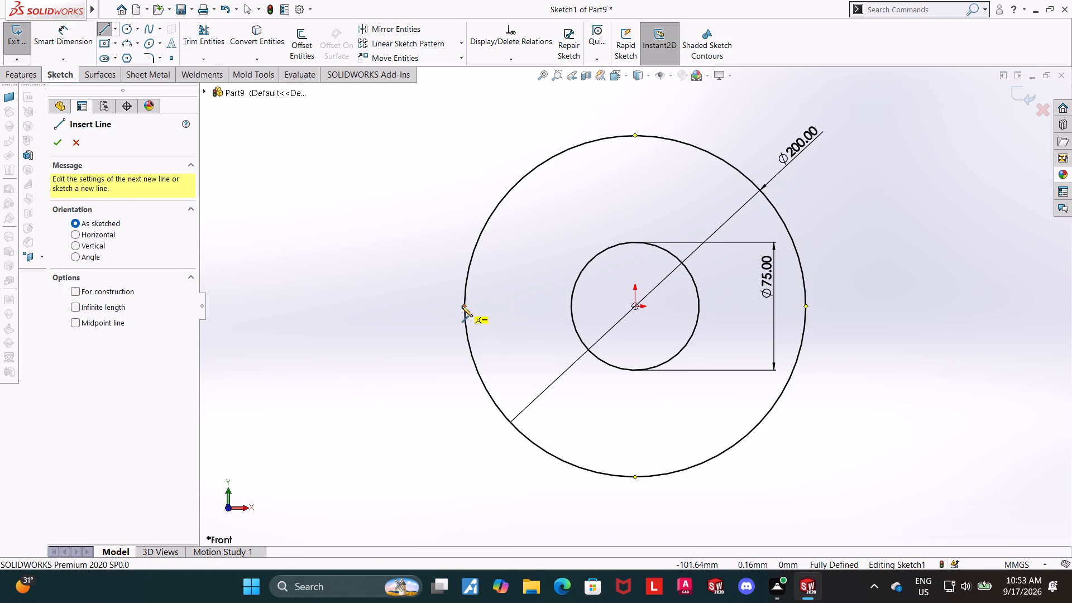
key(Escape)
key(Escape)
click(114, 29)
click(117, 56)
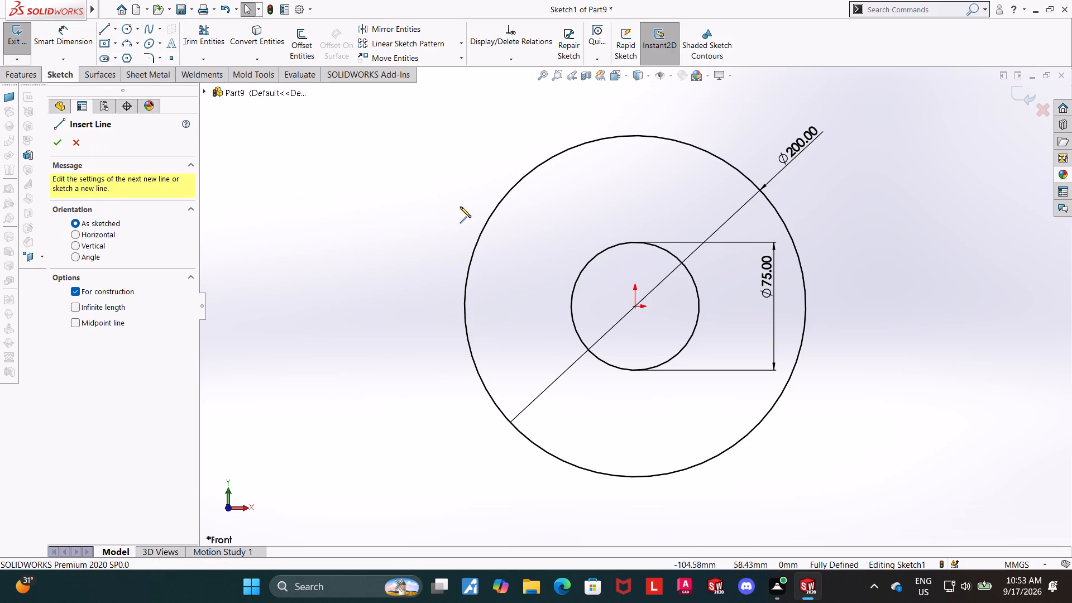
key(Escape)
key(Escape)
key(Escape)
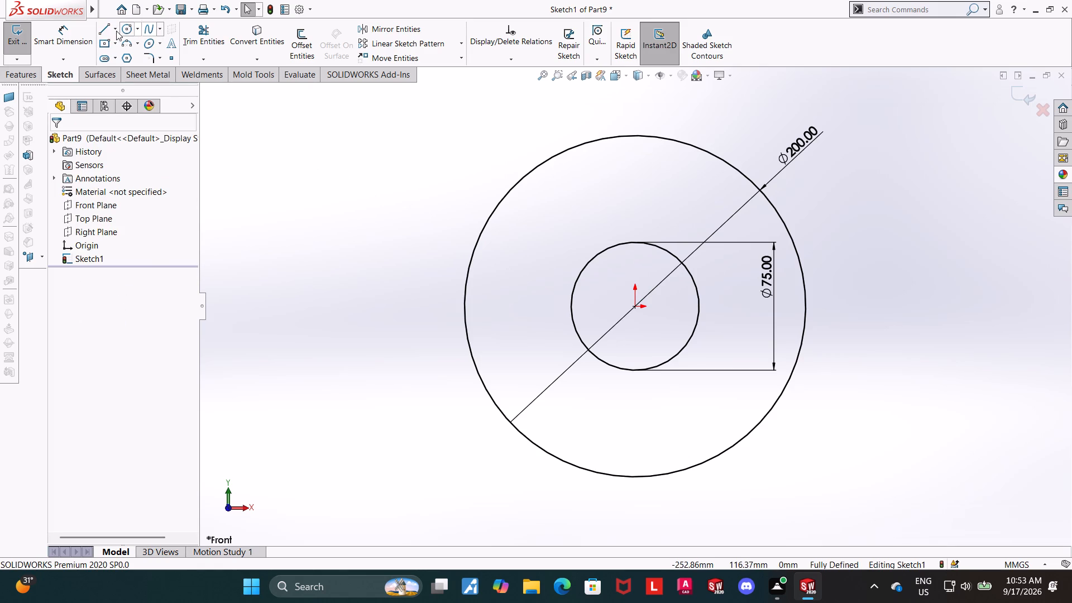
Sketch a horizontal line through the origin spanning the full diameter of the outer 200 mm circle.
click(103, 35)
click(464, 303)
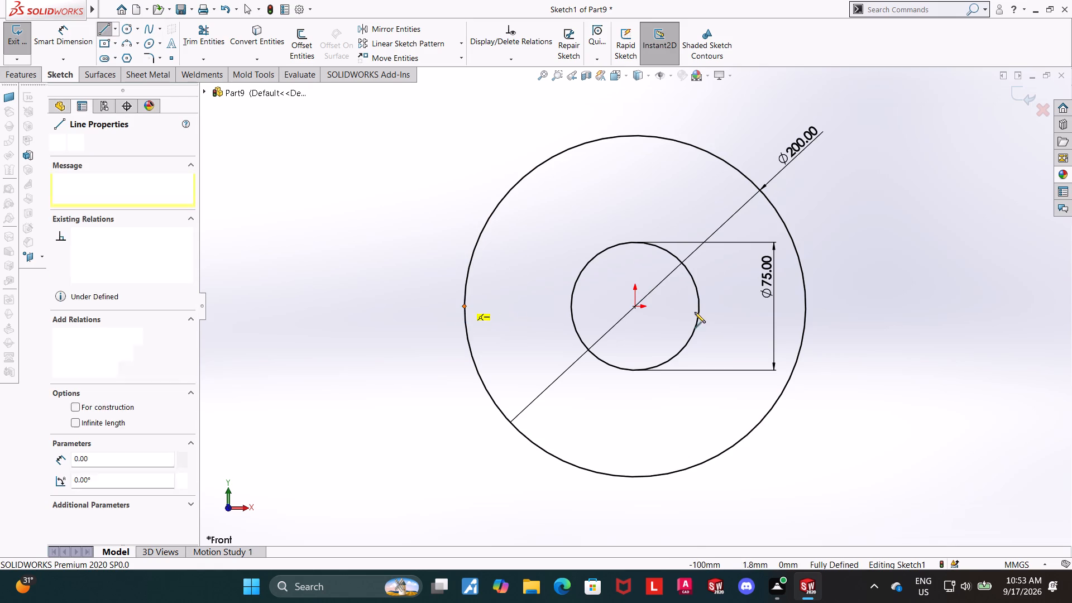
click(808, 305)
key(Escape)
key(Escape)
key(Escape)
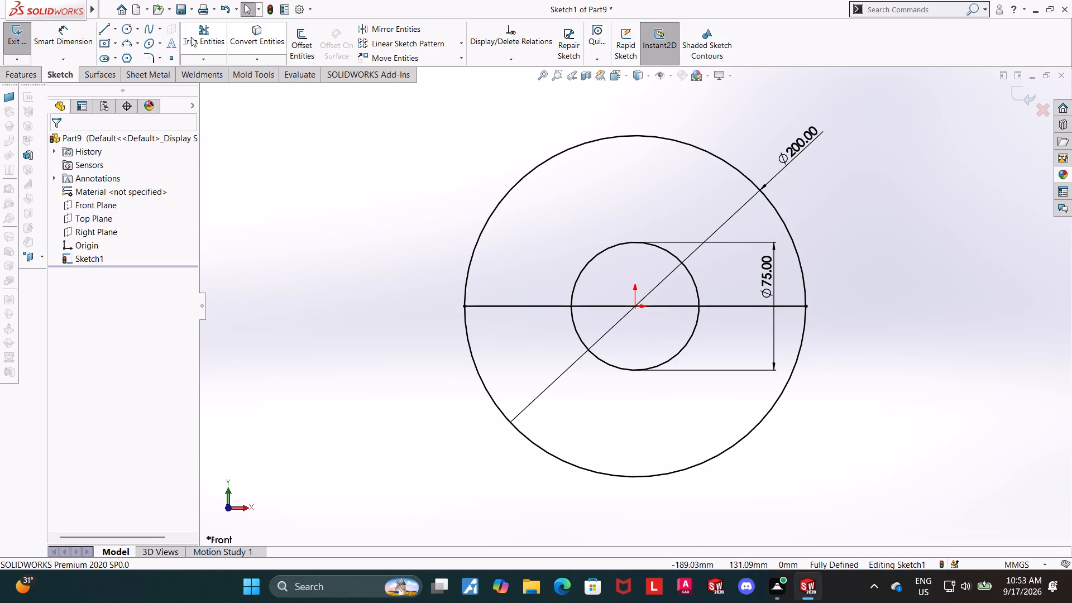
Trim away the lower halves of both circles and the line segment inside the inner circle, finishing the half-ring sketch.
click(200, 36)
drag(484, 462, 642, 337)
key(Escape)
key(Escape)
key(Escape)
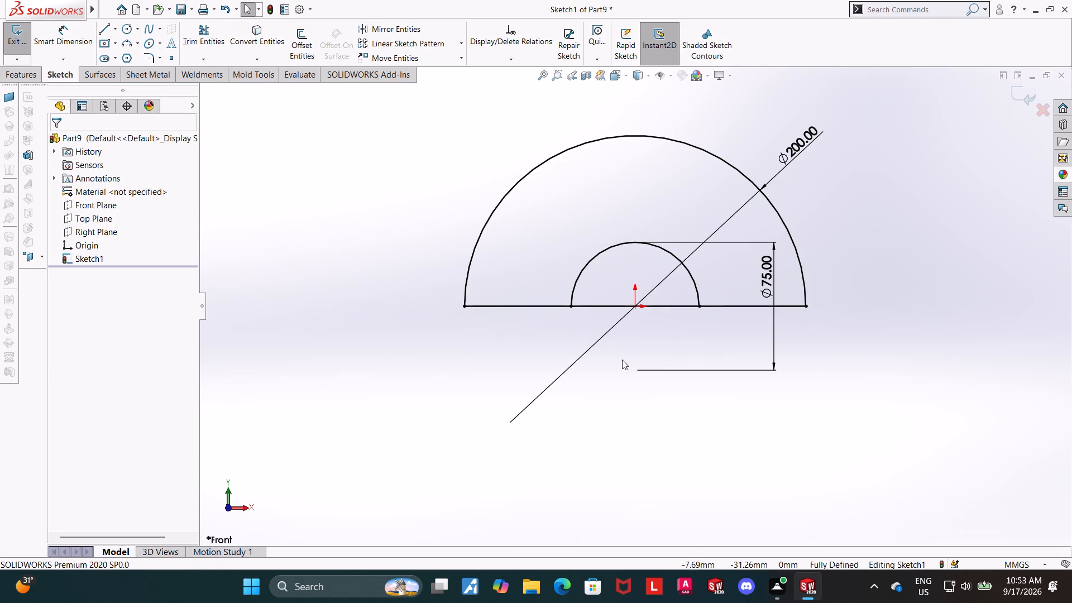
click(197, 40)
drag(614, 326, 610, 286)
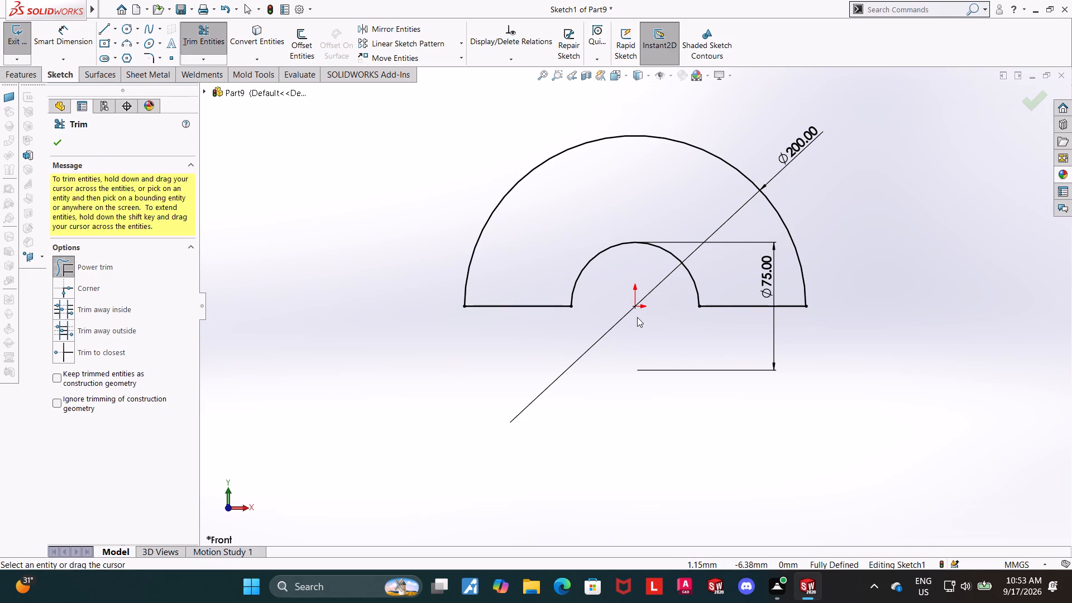
double_click(1030, 104)
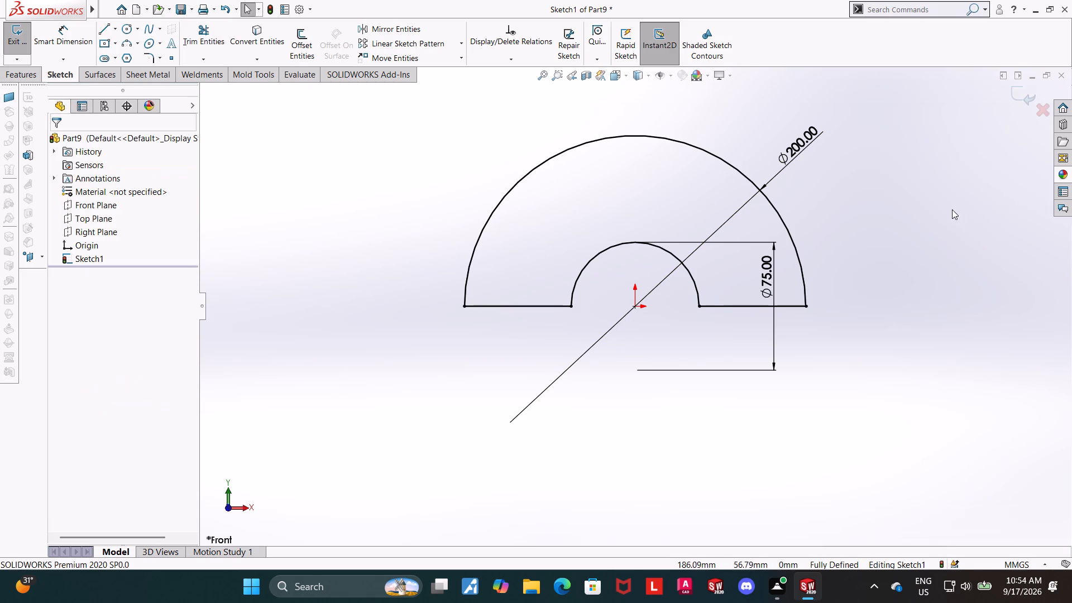
middle_drag(950, 210, 922, 217)
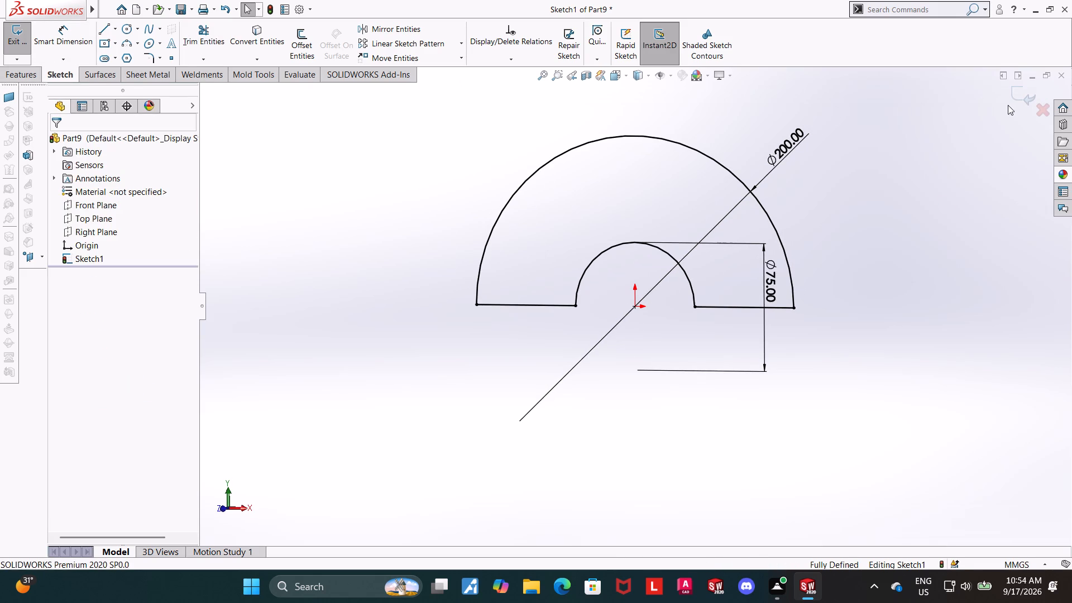
click(1018, 94)
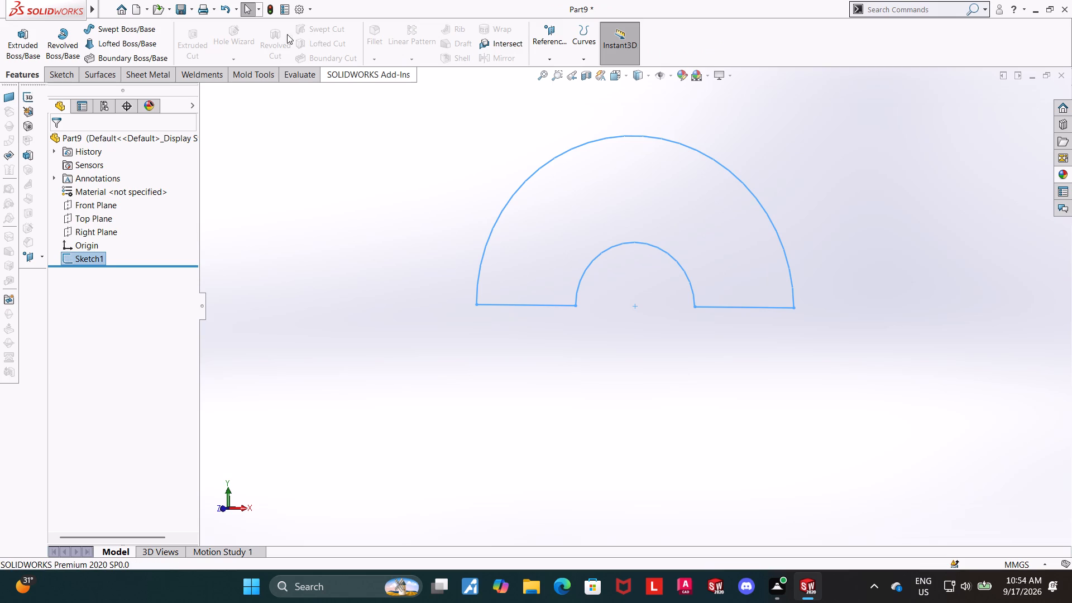
Extrude the half-ring profile 260 mm using the Mid Plane end condition.
click(21, 41)
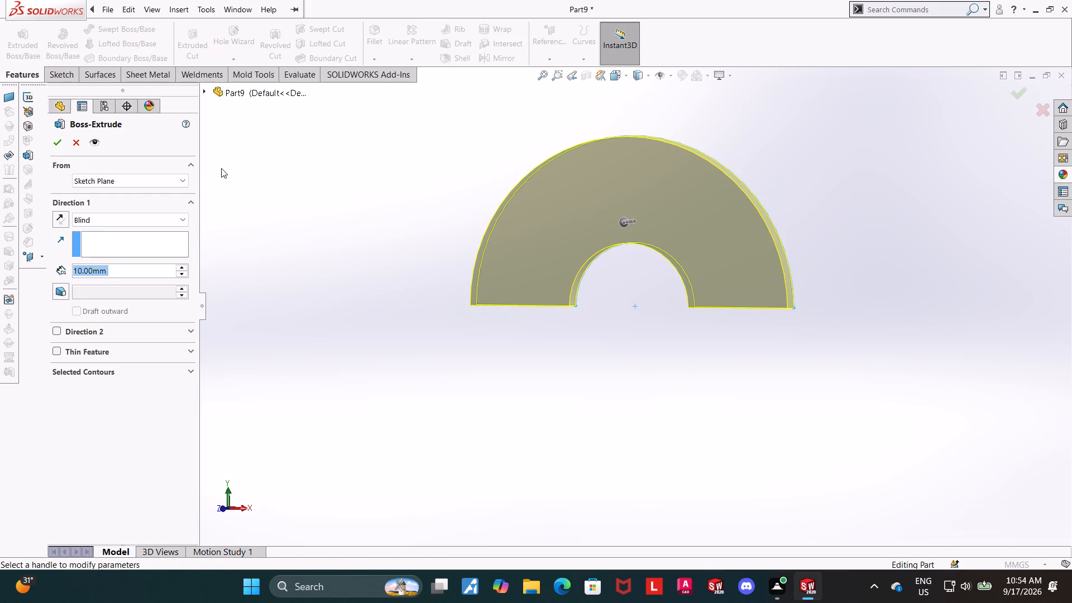
key(2)
text(60)
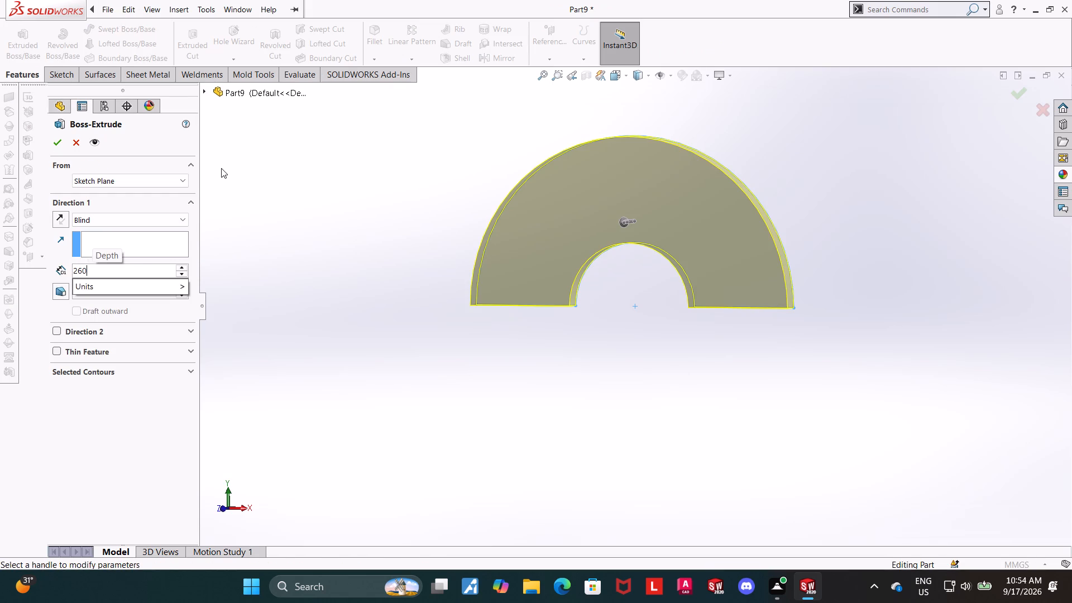
middle_drag(321, 230, 309, 231)
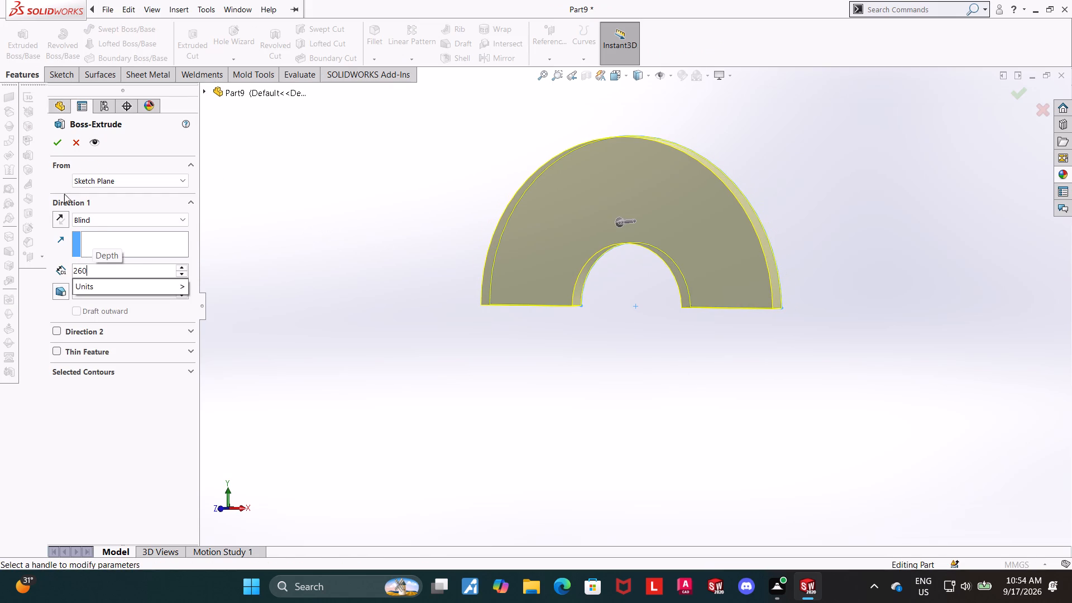
key(Return)
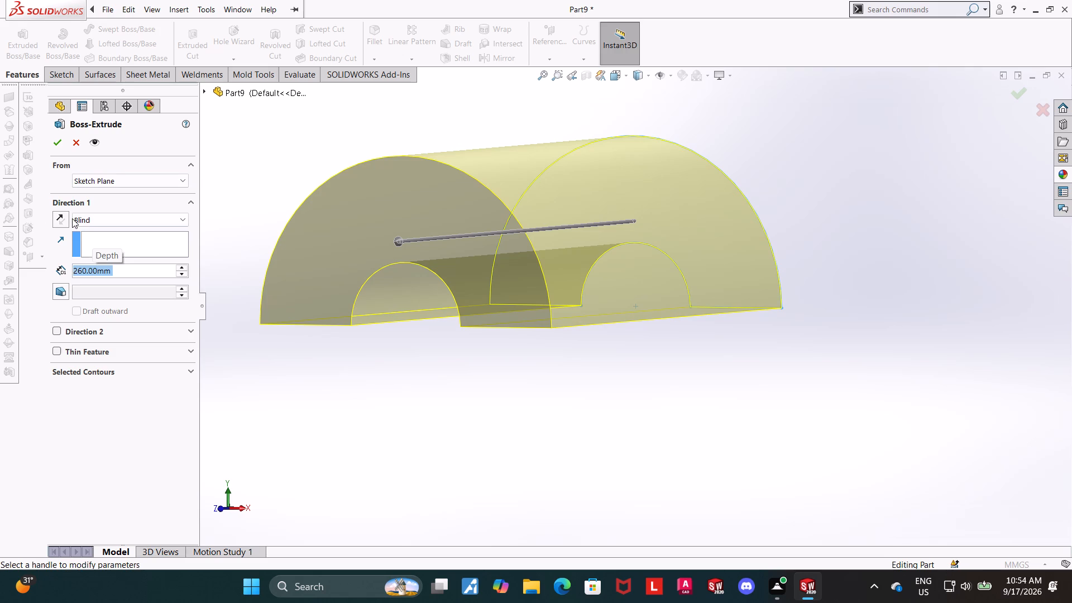
click(72, 218)
click(96, 283)
middle_drag(353, 395, 339, 430)
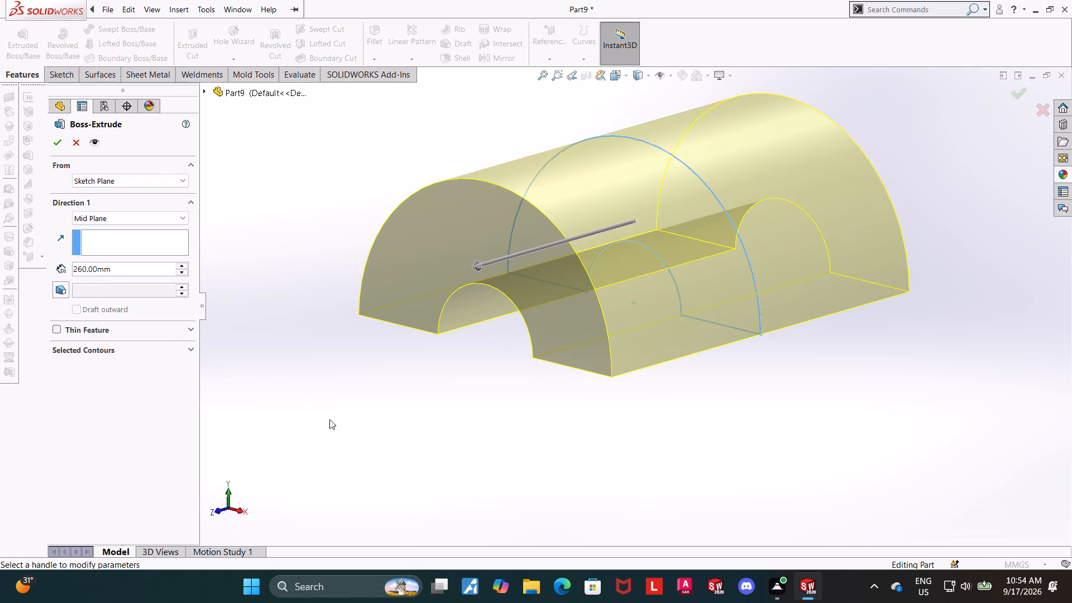
double_click(56, 137)
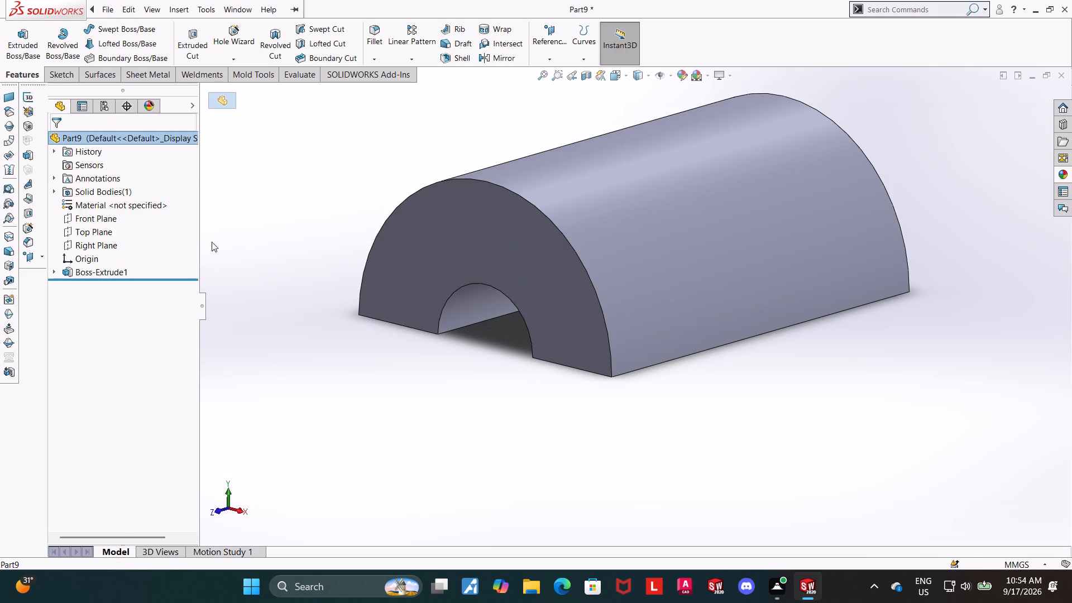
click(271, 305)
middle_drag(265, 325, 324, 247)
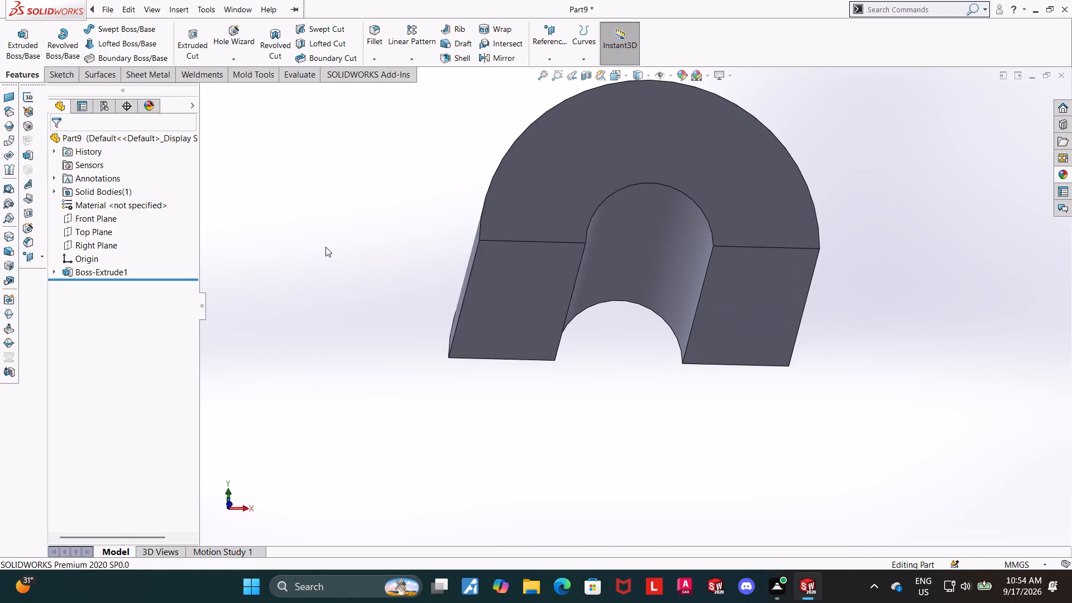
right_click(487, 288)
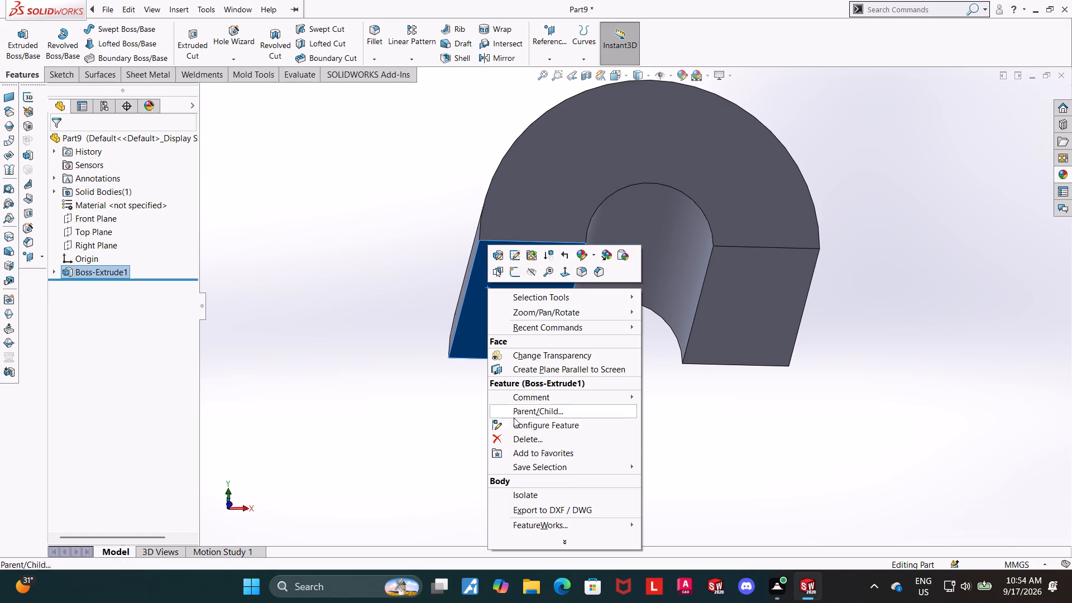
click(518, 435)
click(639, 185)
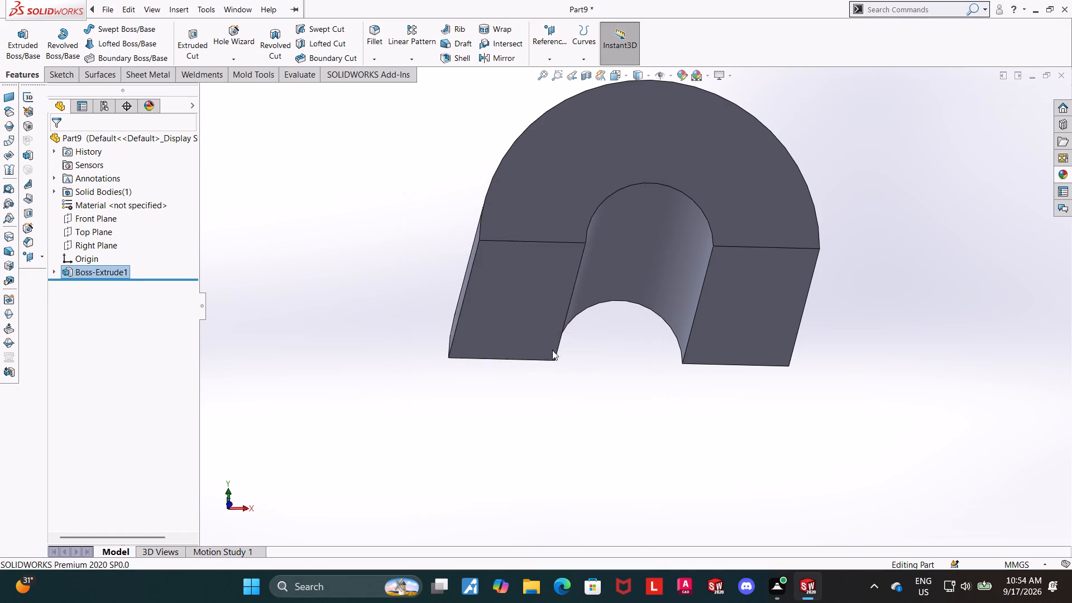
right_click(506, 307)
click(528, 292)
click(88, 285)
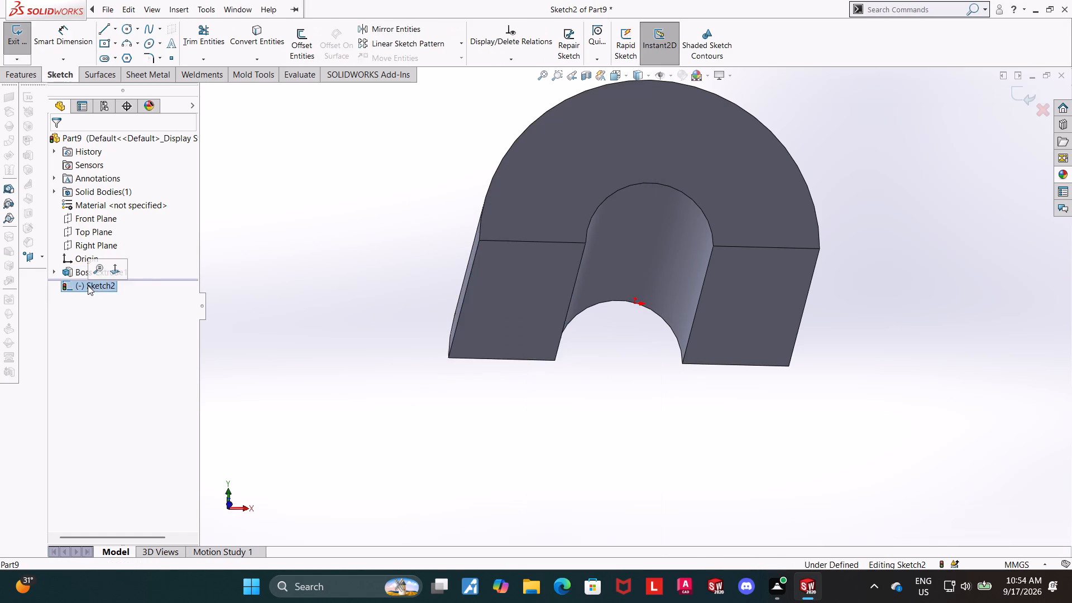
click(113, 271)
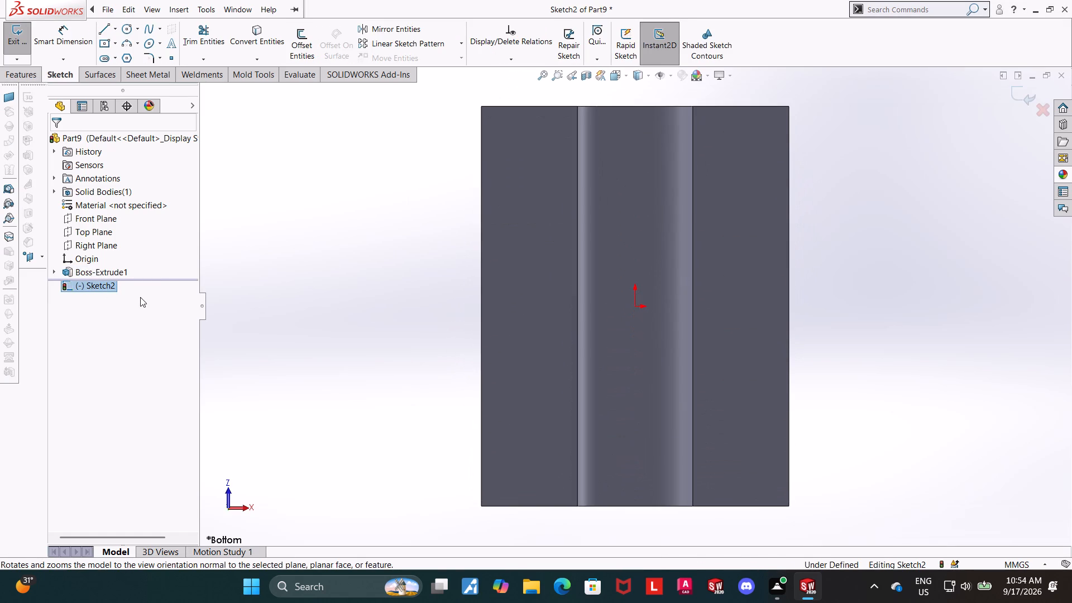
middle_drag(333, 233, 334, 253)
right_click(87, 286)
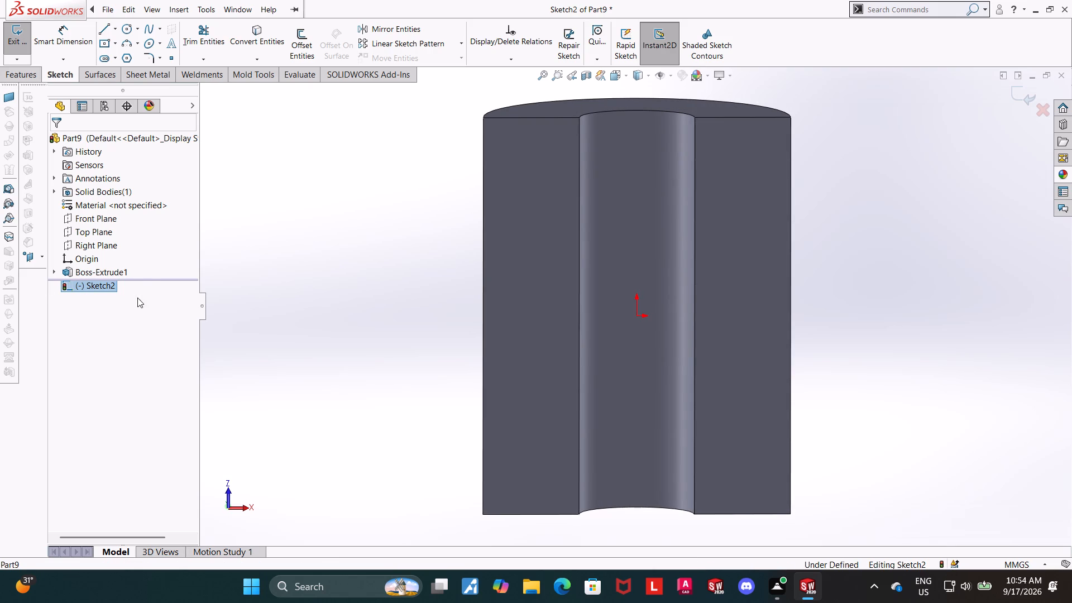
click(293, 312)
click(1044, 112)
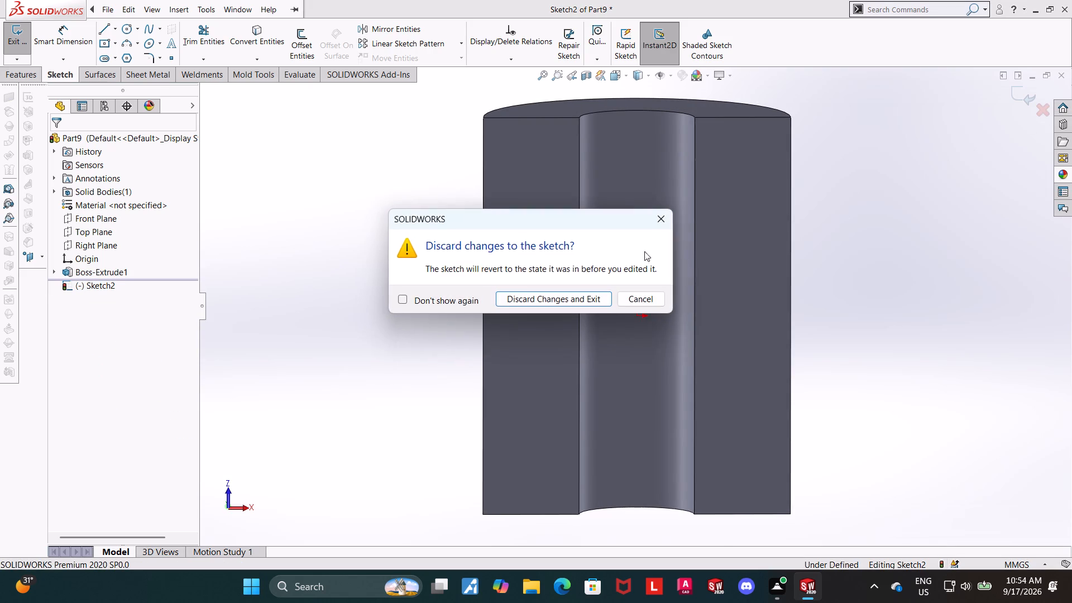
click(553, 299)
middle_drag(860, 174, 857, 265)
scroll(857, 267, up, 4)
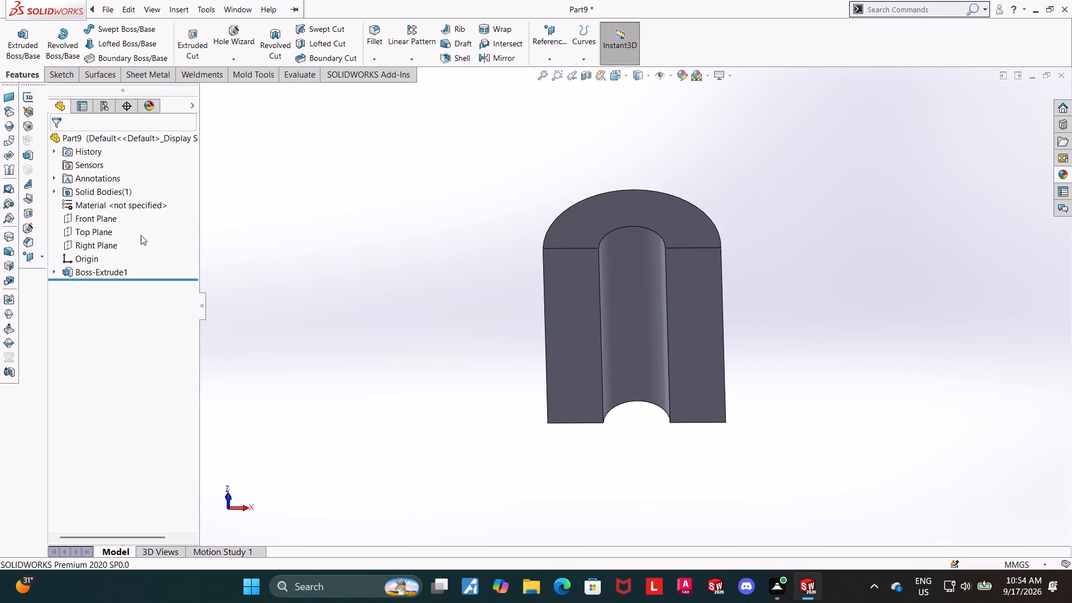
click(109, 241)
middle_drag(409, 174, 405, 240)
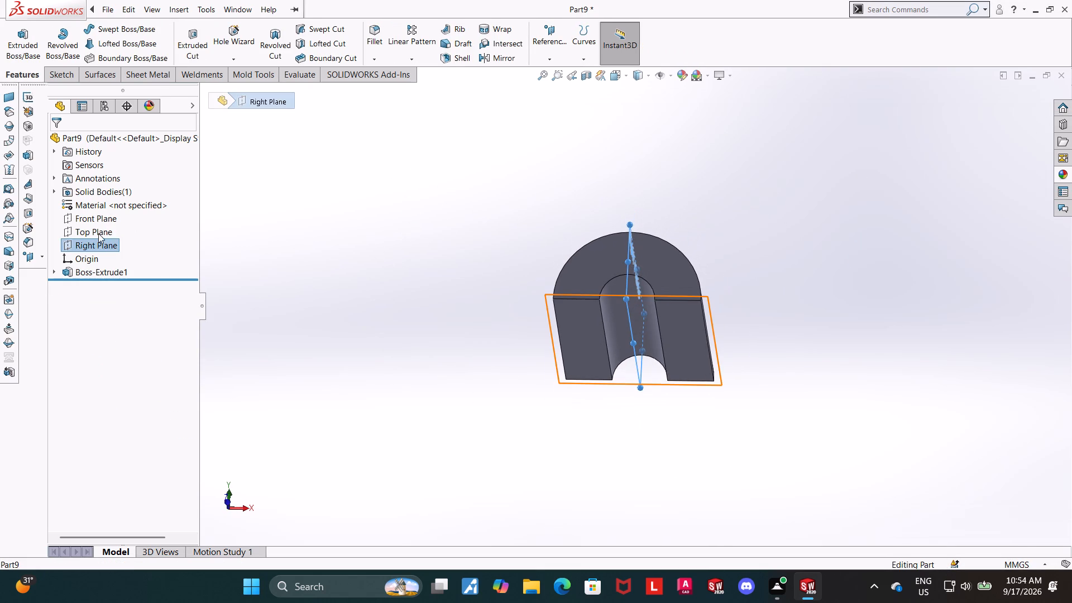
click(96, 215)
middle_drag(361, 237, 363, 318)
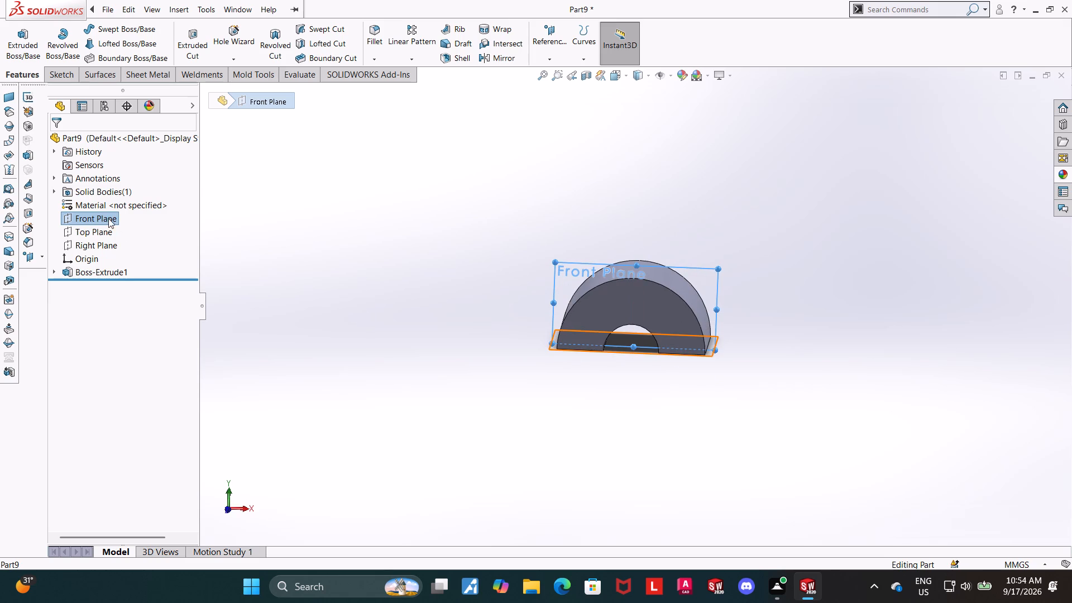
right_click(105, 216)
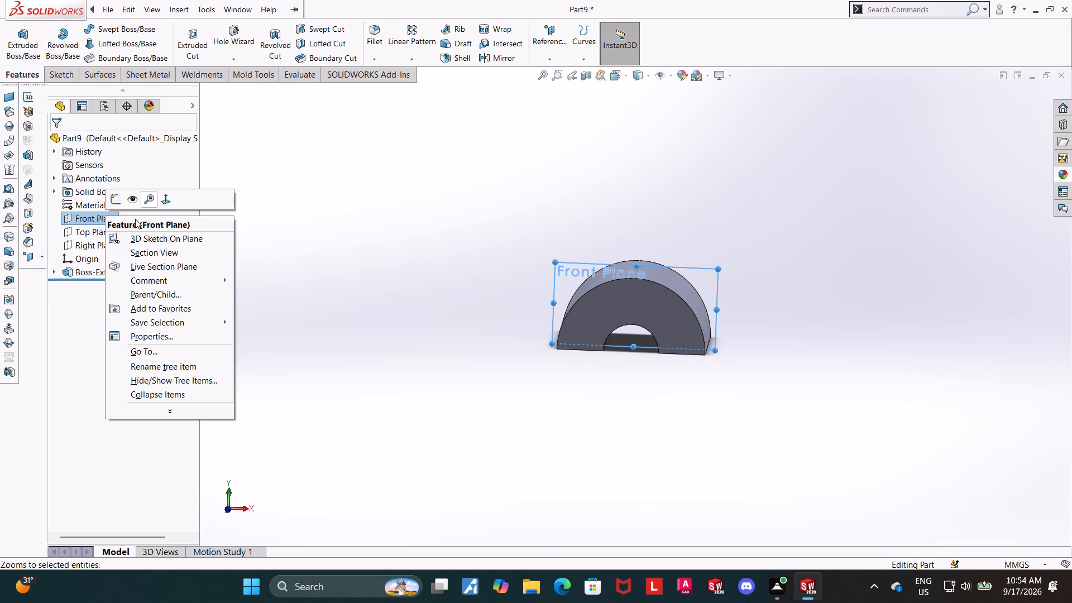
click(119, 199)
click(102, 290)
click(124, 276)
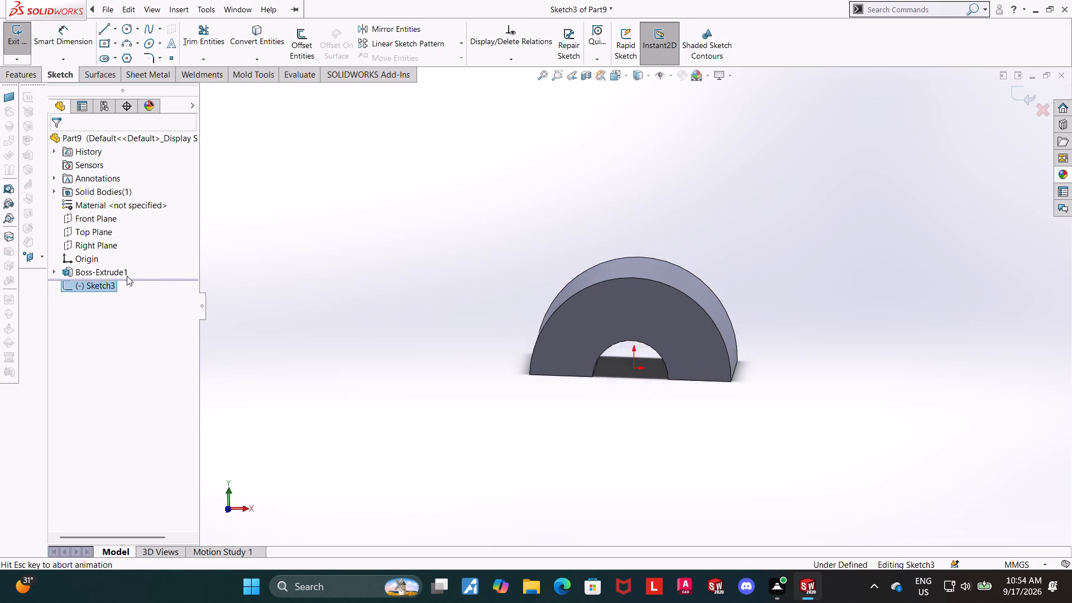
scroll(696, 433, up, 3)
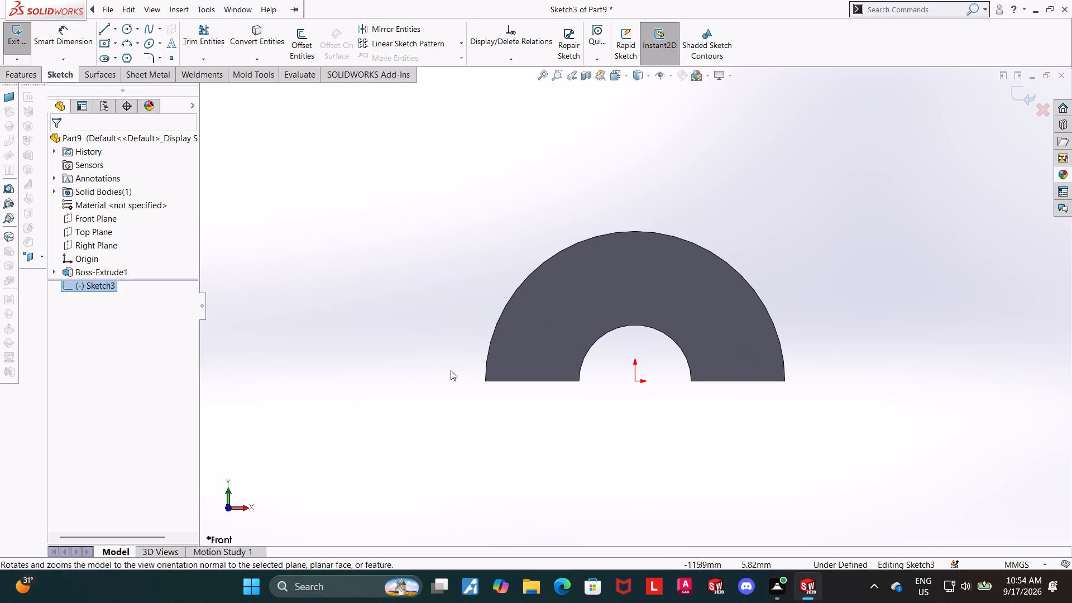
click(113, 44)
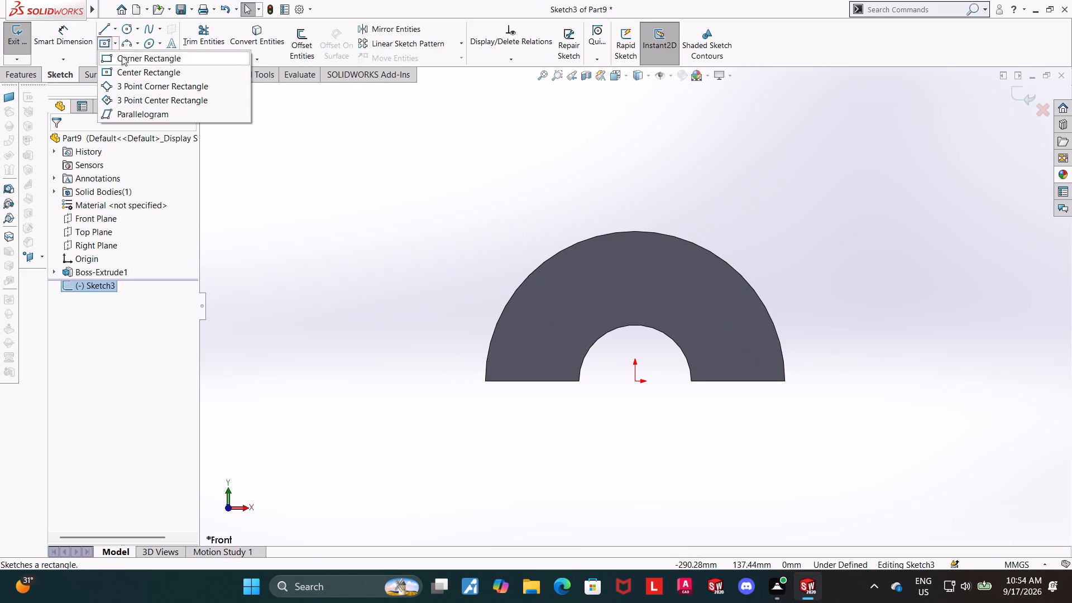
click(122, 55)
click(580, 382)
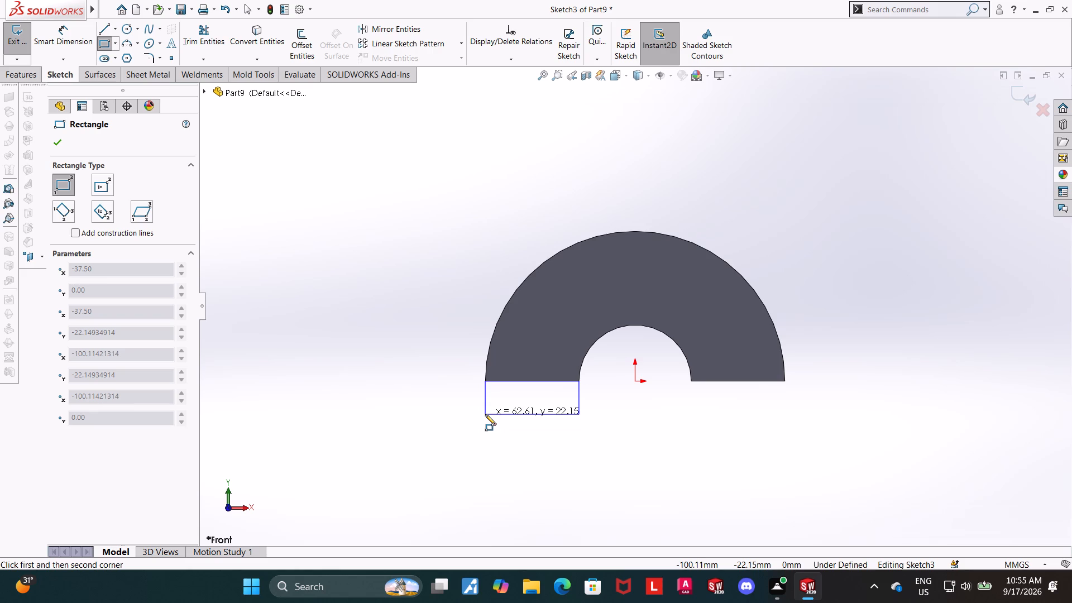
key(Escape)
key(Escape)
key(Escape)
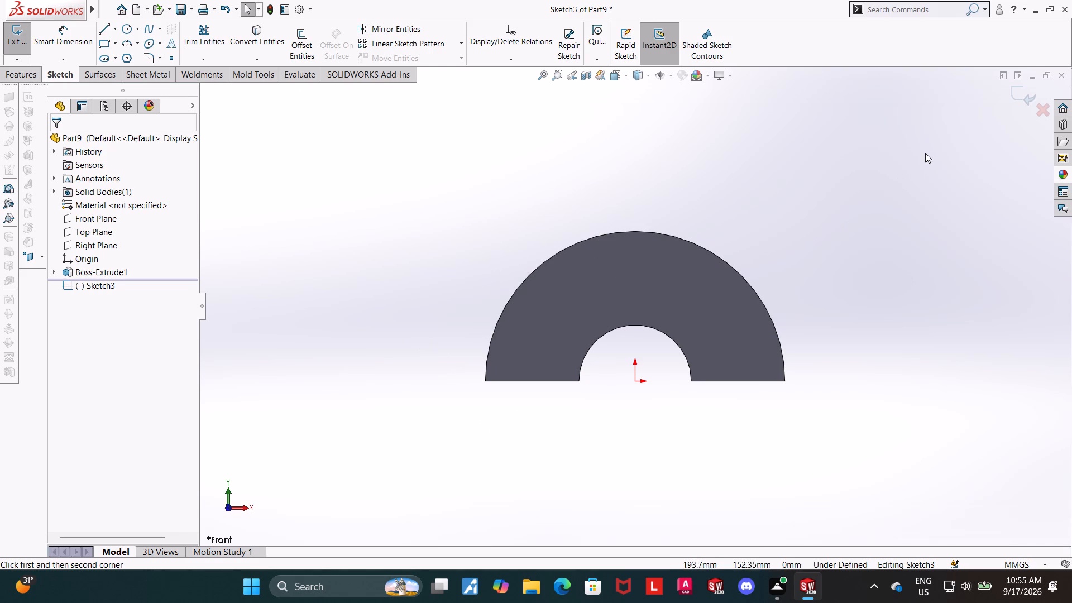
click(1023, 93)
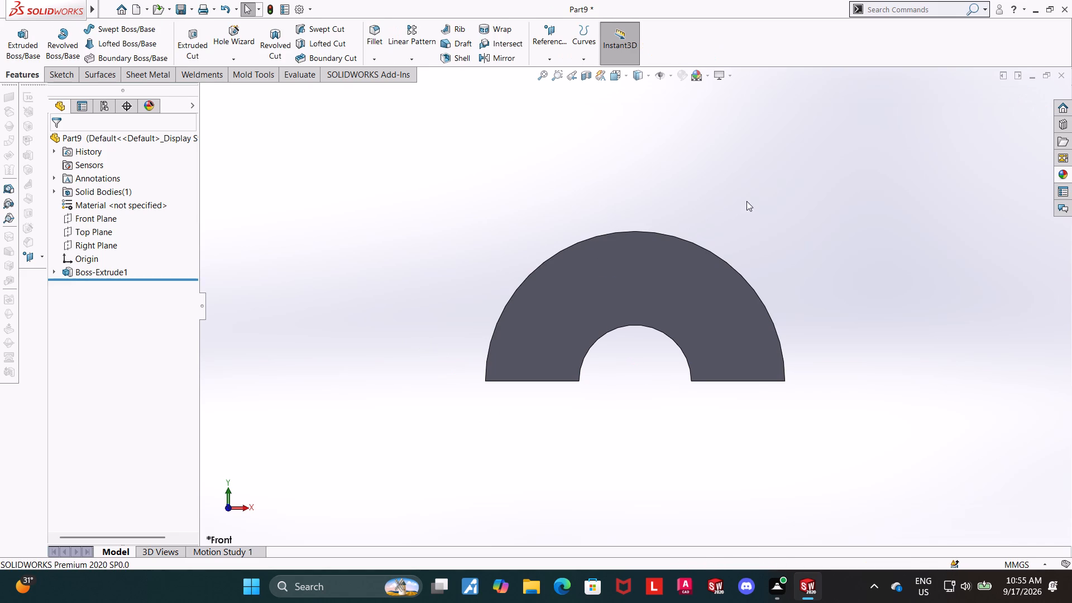
Start a sketch on the Top Plane and draw a circle about 46 mm in diameter near the half-sleeve's lower-left corner.
middle_drag(746, 201, 744, 334)
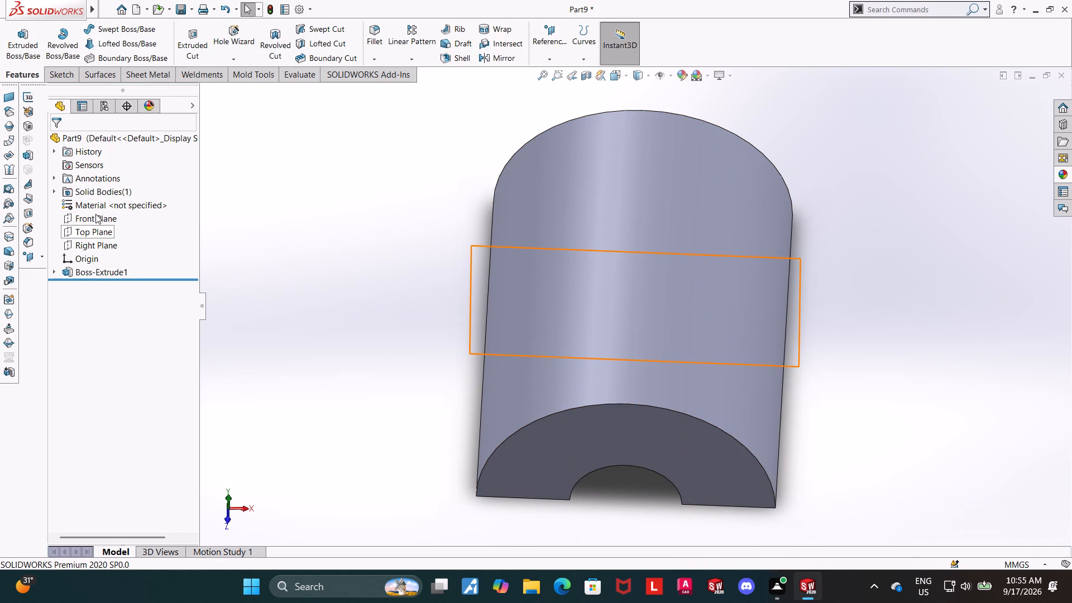
middle_drag(353, 274, 359, 319)
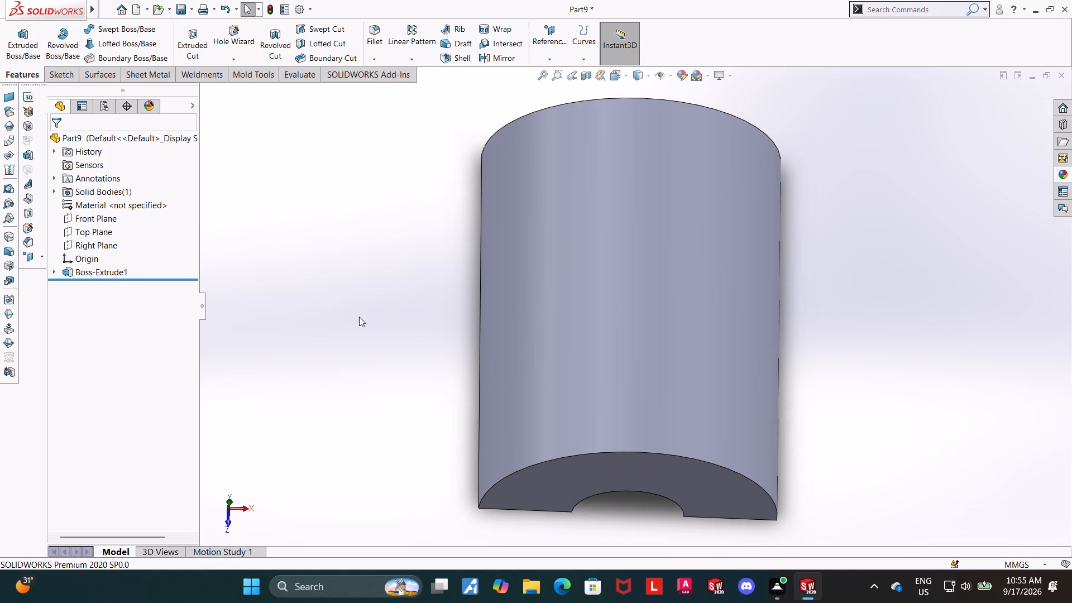
click(97, 237)
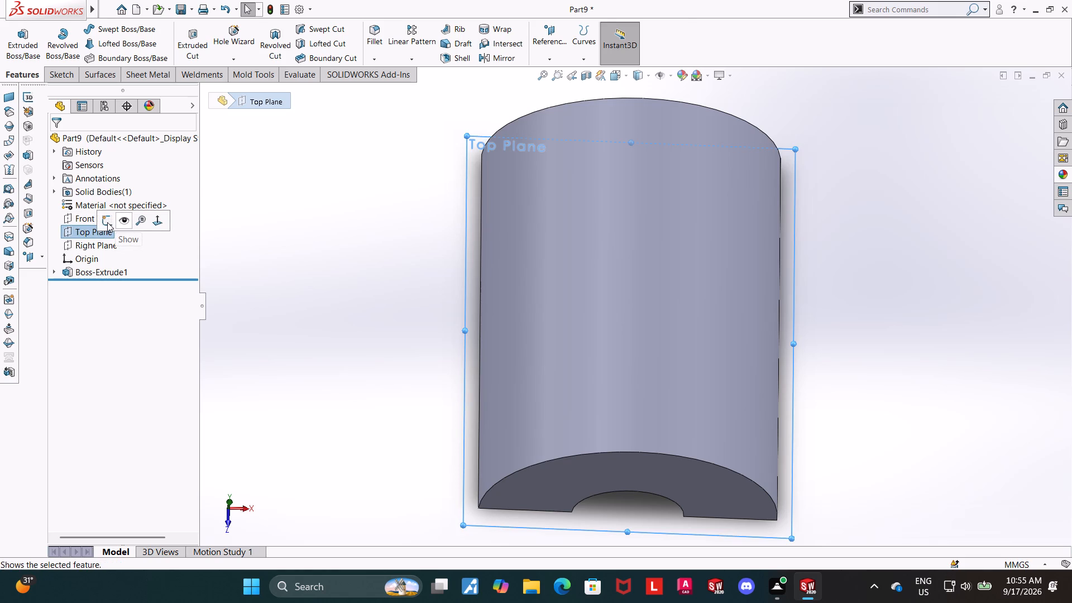
click(107, 222)
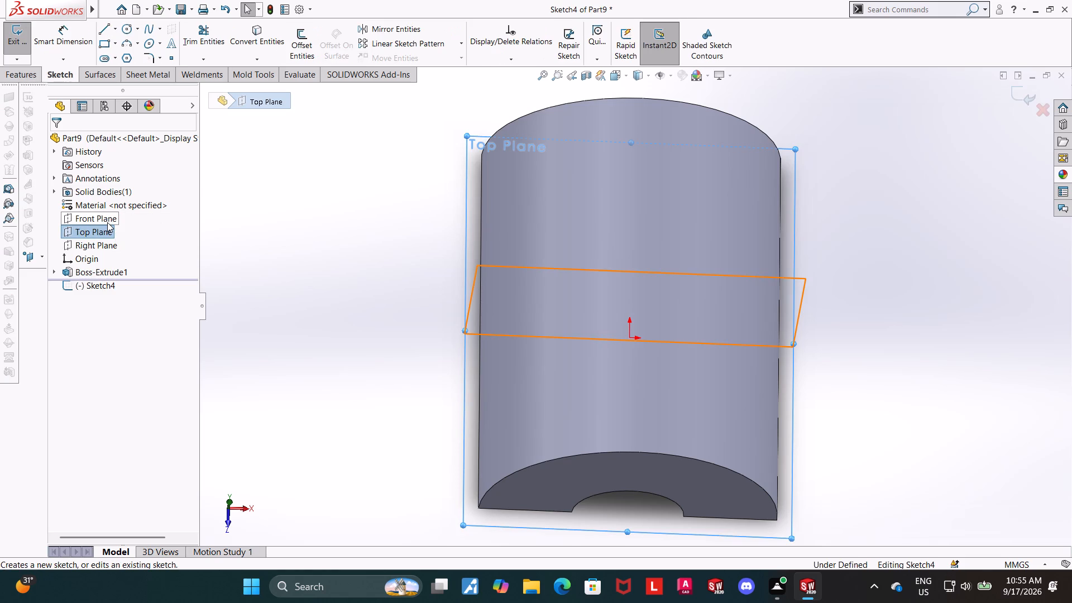
click(108, 291)
click(132, 276)
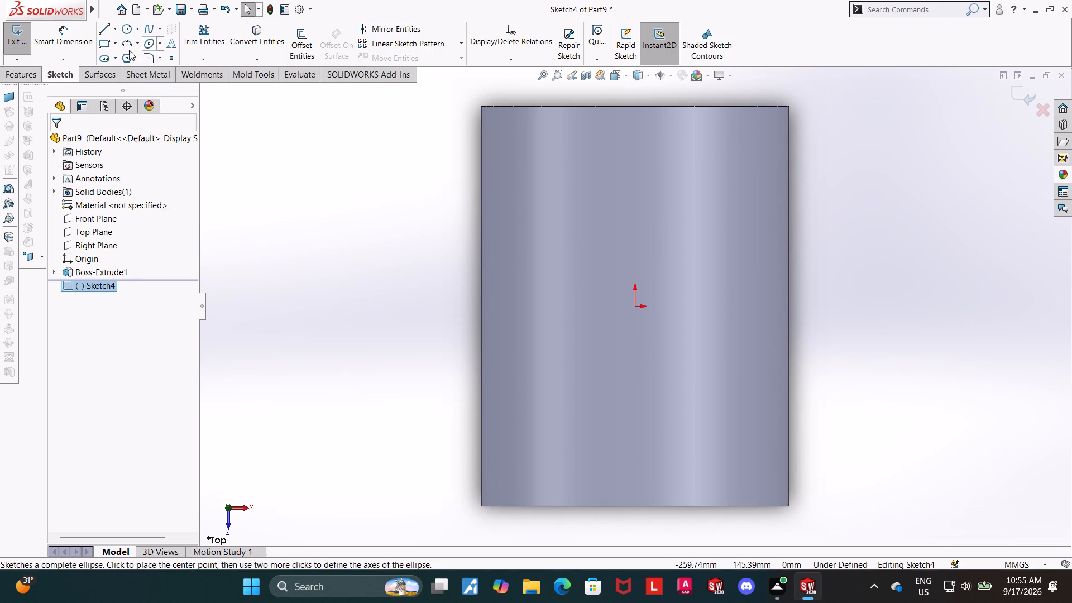
click(126, 30)
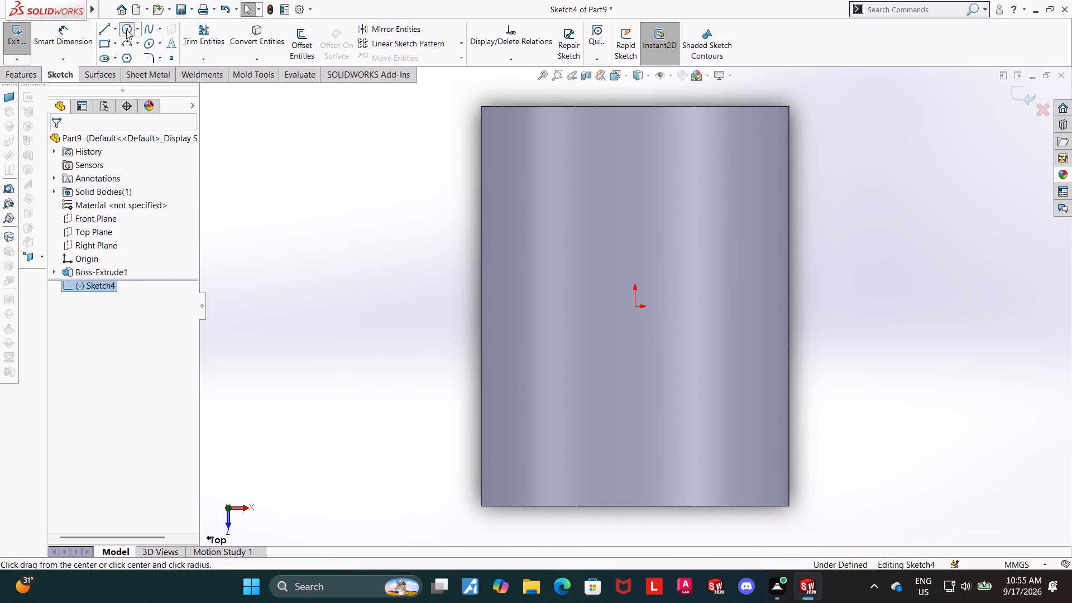
double_click(538, 430)
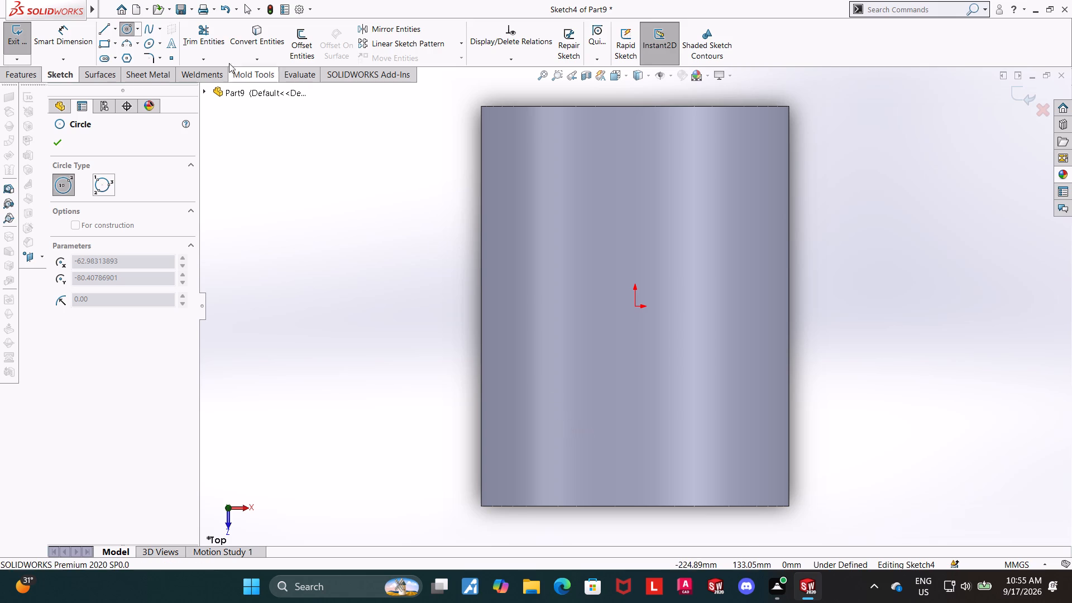
click(543, 419)
click(576, 408)
key(Escape)
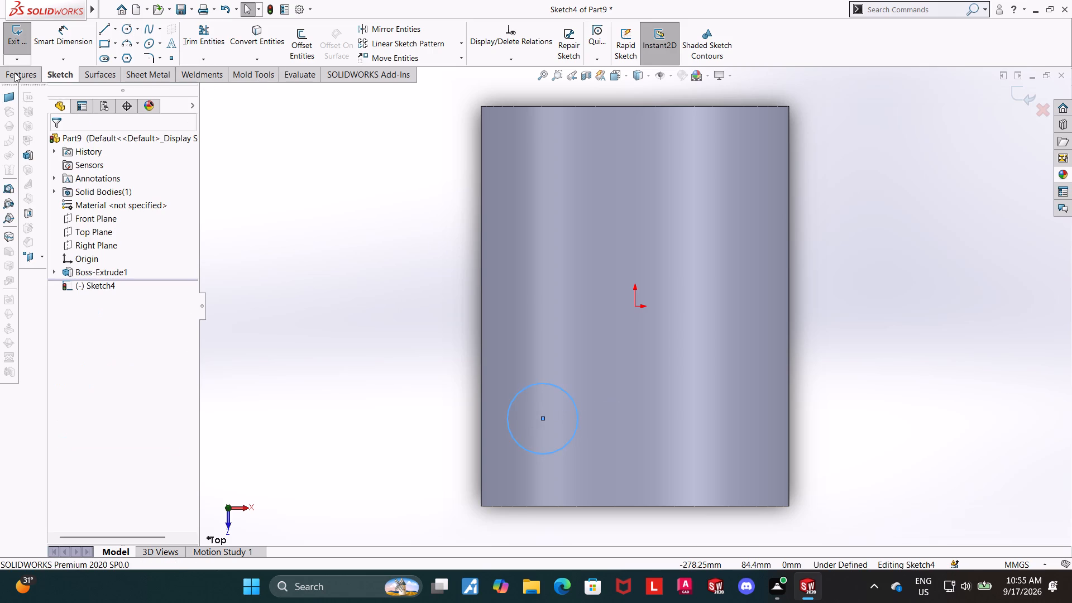
key(Escape)
Dimension the circle's diameter as 60 mm.
click(73, 39)
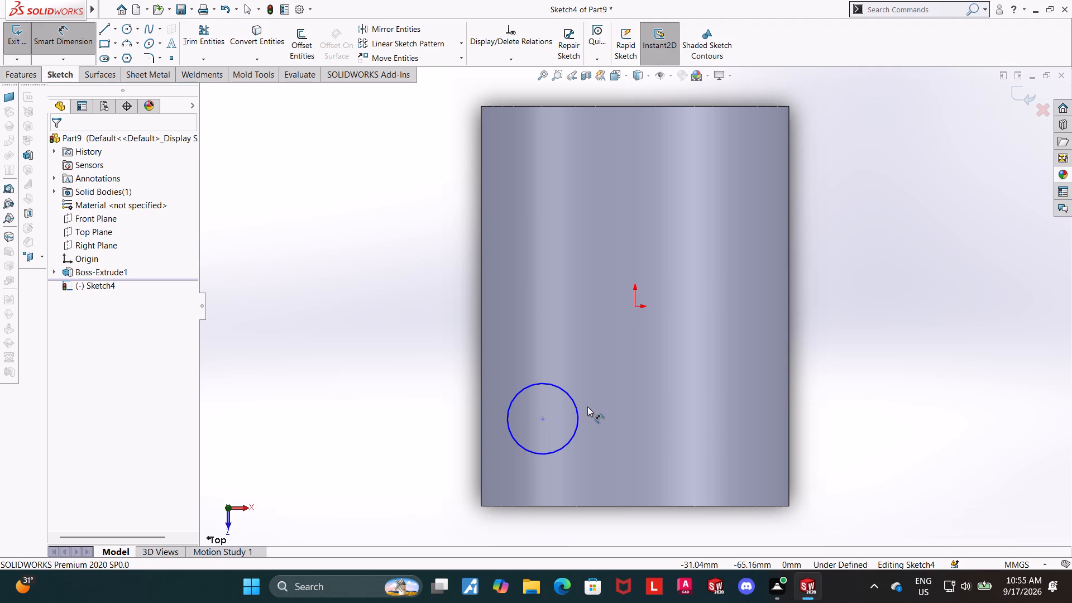
click(578, 408)
click(593, 402)
key(6)
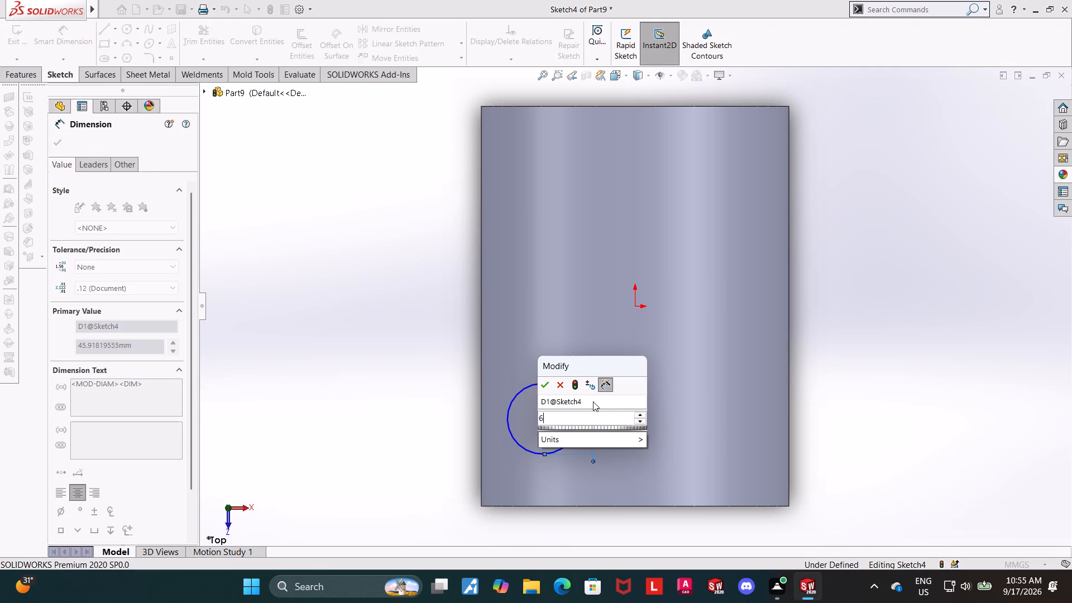
key(0)
key(Return)
key(Escape)
key(Escape)
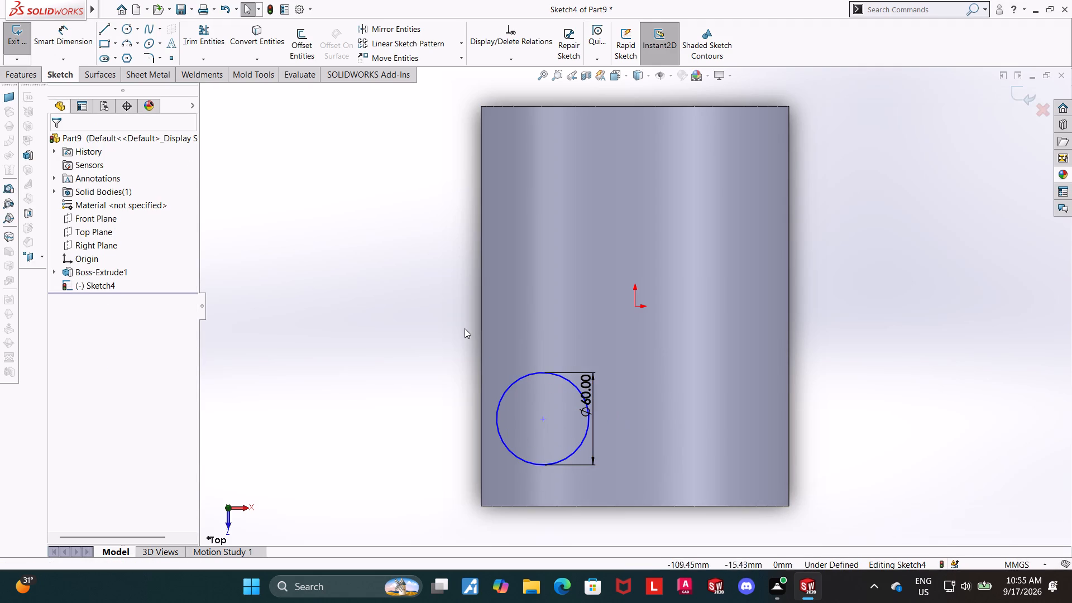
Sketch three connected lines from the circle's top point, about 37 mm outward, about 60 mm down, and back to its bottom point.
click(111, 27)
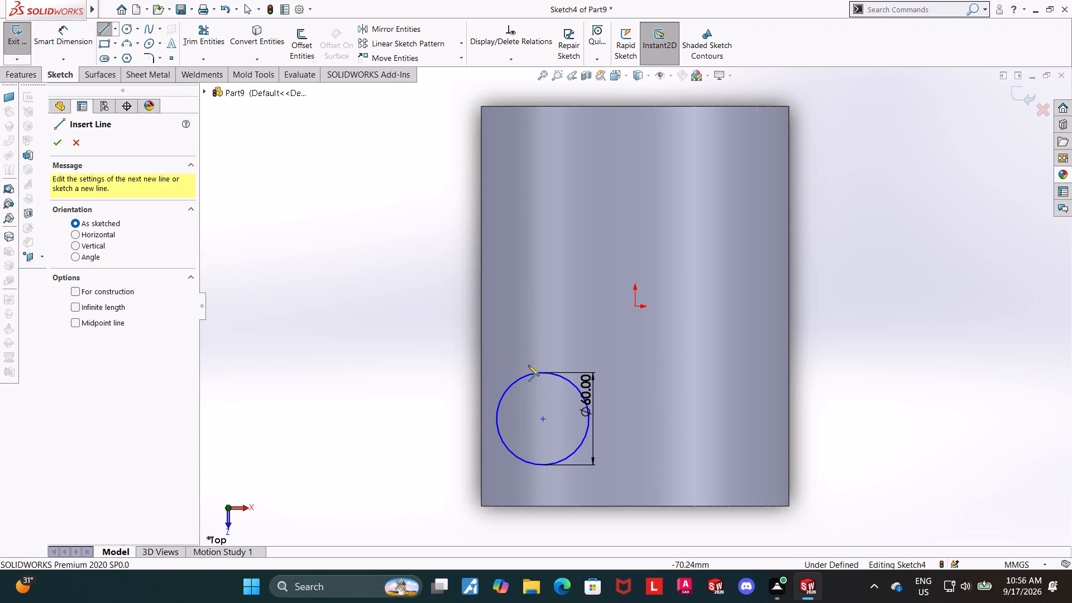
click(543, 370)
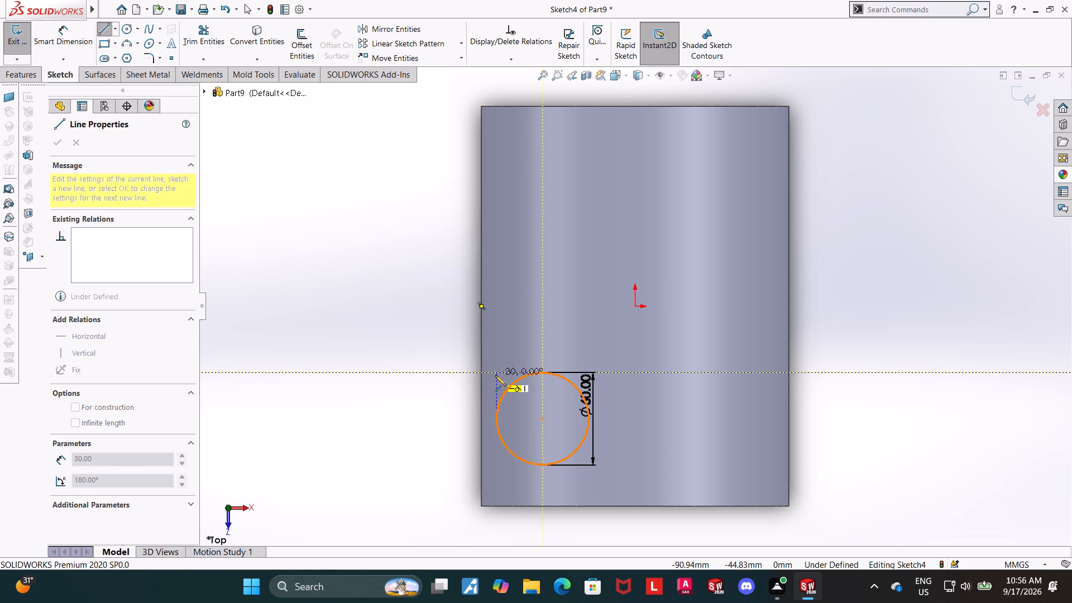
click(486, 374)
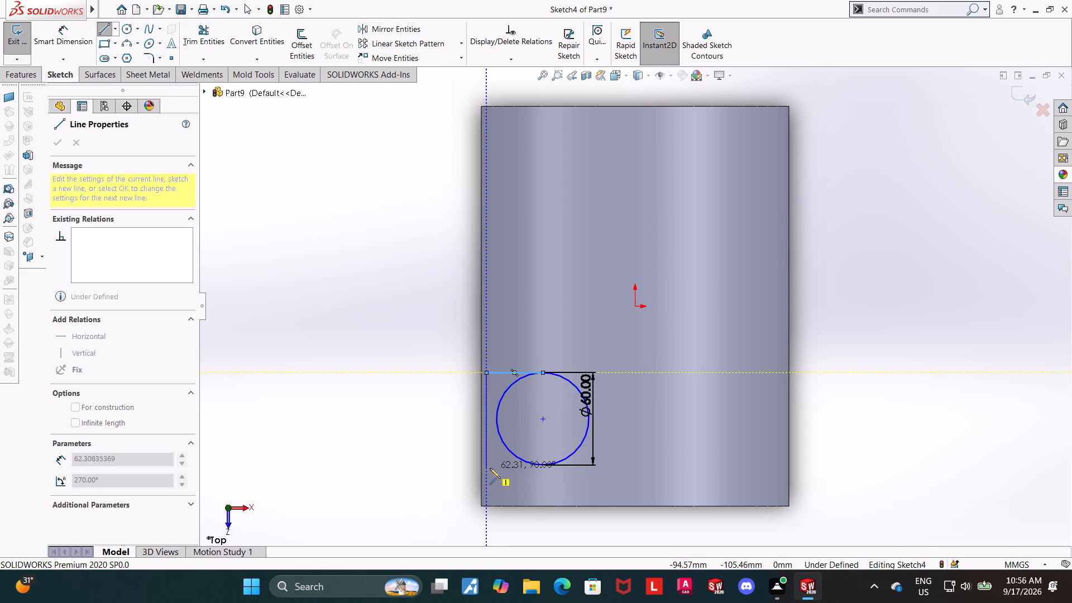
click(490, 463)
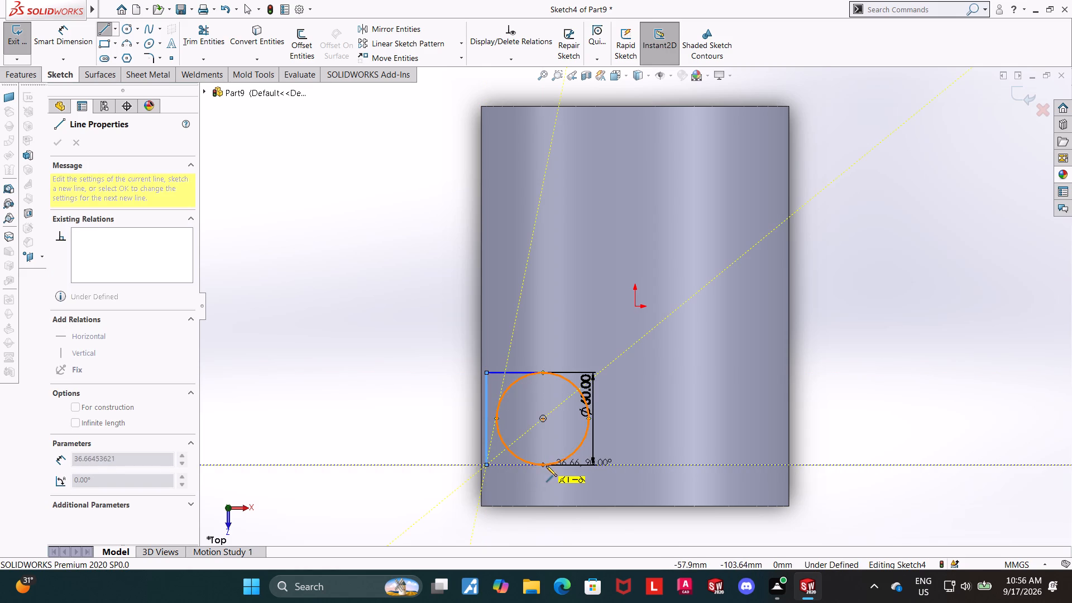
click(543, 466)
key(Escape)
key(Escape)
key(Escape)
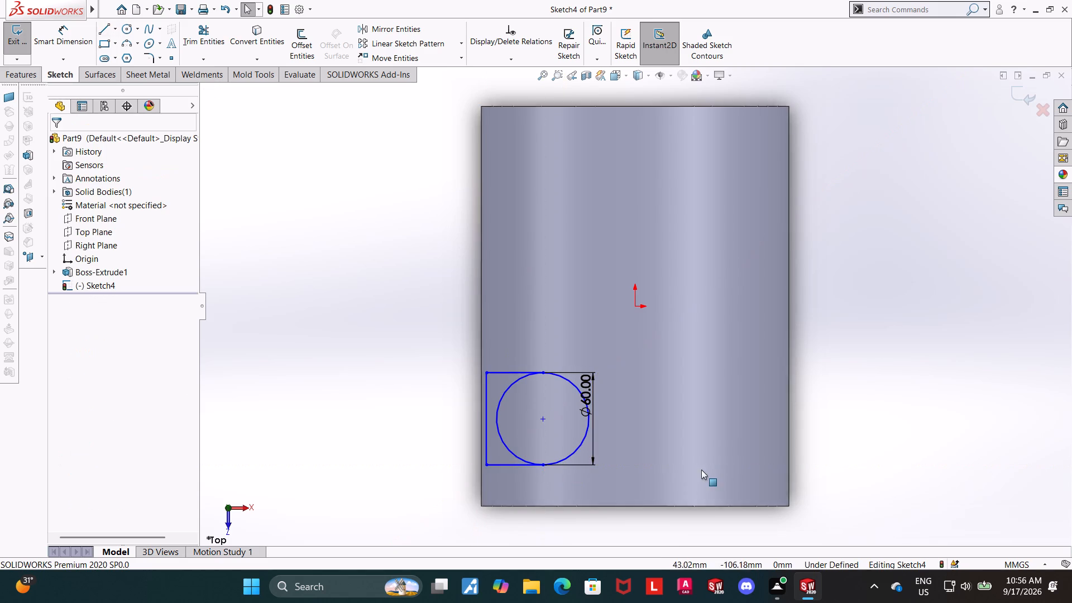
key(Escape)
Dimension the circle's centre 80 mm from the half-sleeve's lower end edge.
click(63, 39)
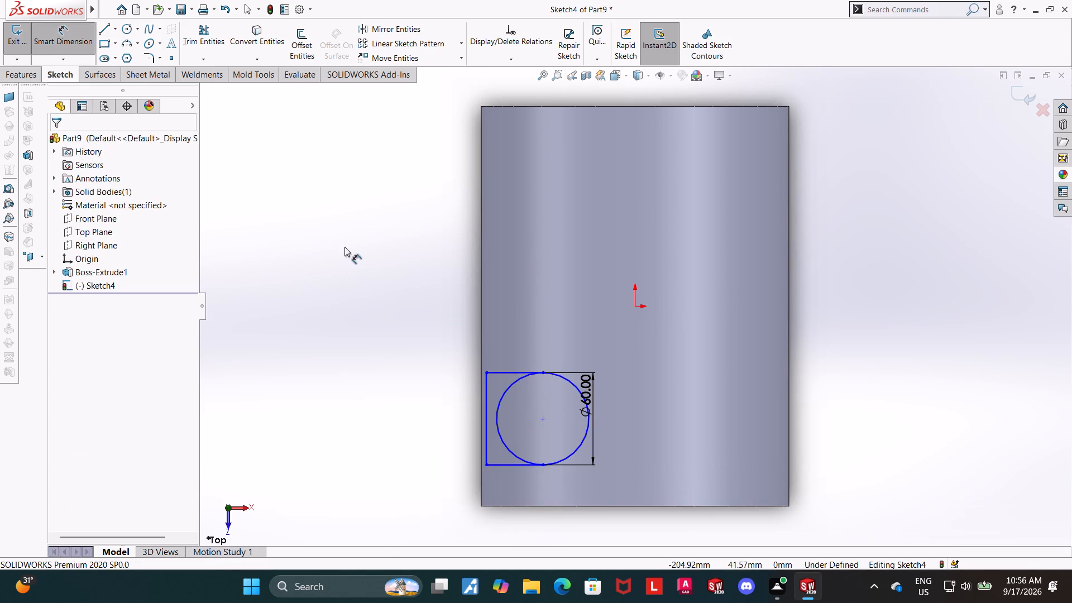
click(543, 421)
click(512, 505)
click(416, 452)
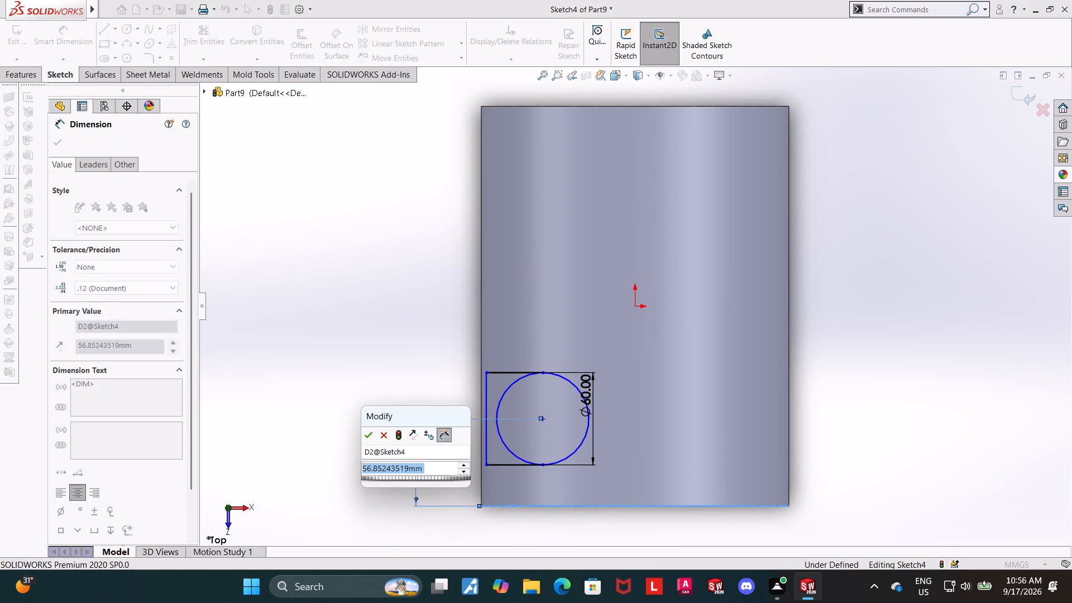
text(80)
key(Return)
key(Escape)
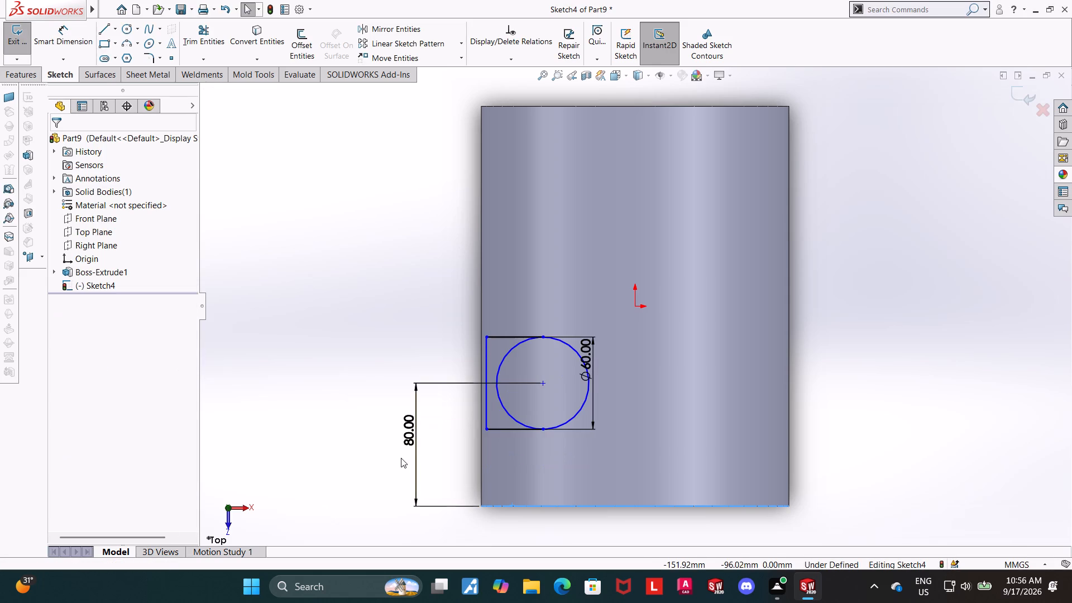
key(Escape)
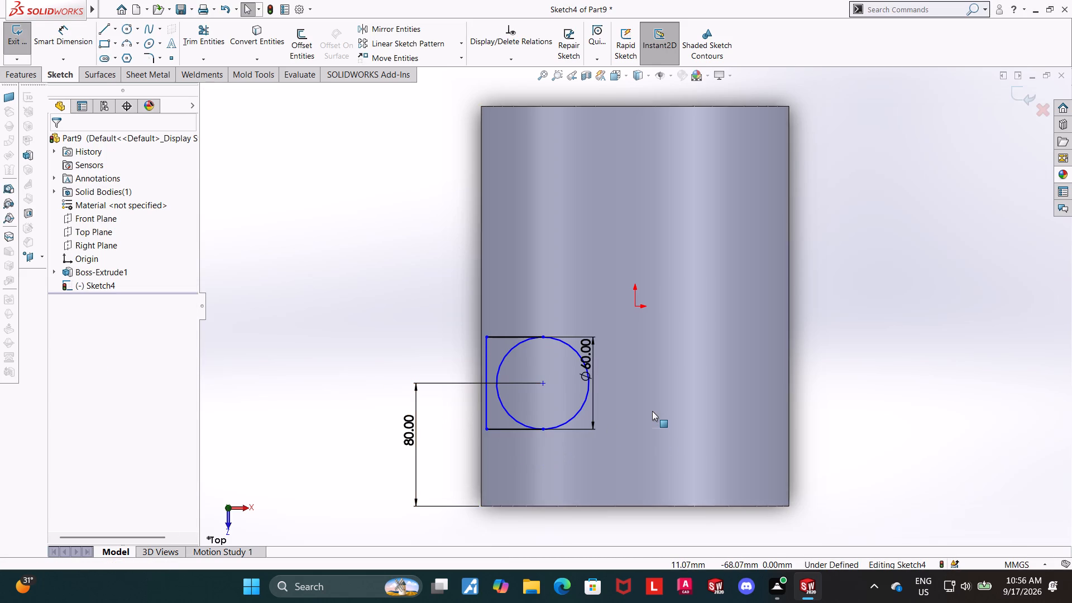
key(Escape)
Sketch a smaller circle about 25 mm in diameter, concentric with the 60 mm circle.
scroll(653, 406, down, 1)
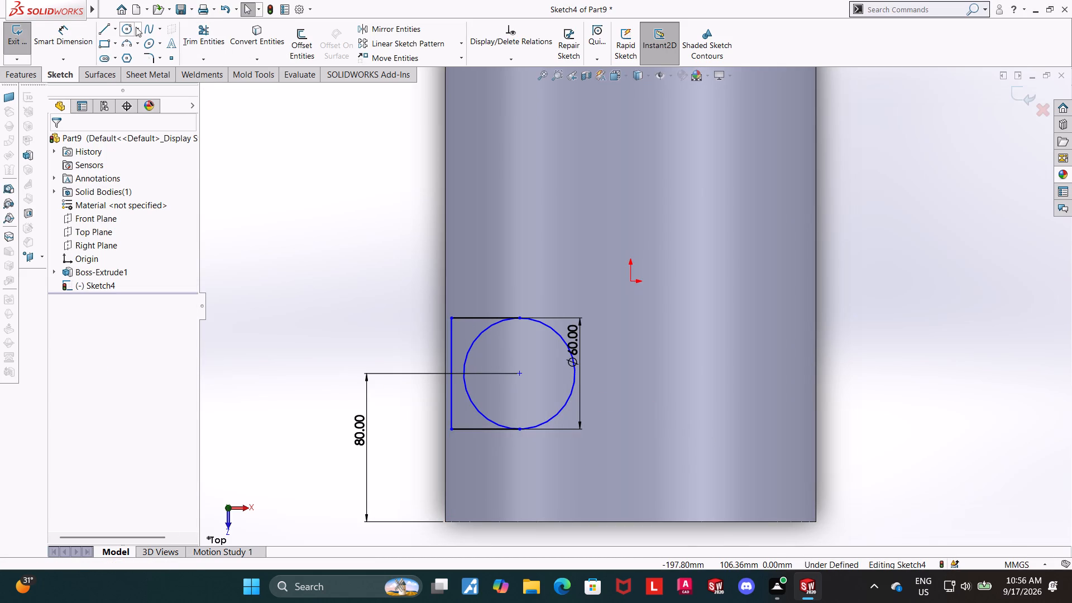
click(127, 24)
click(520, 371)
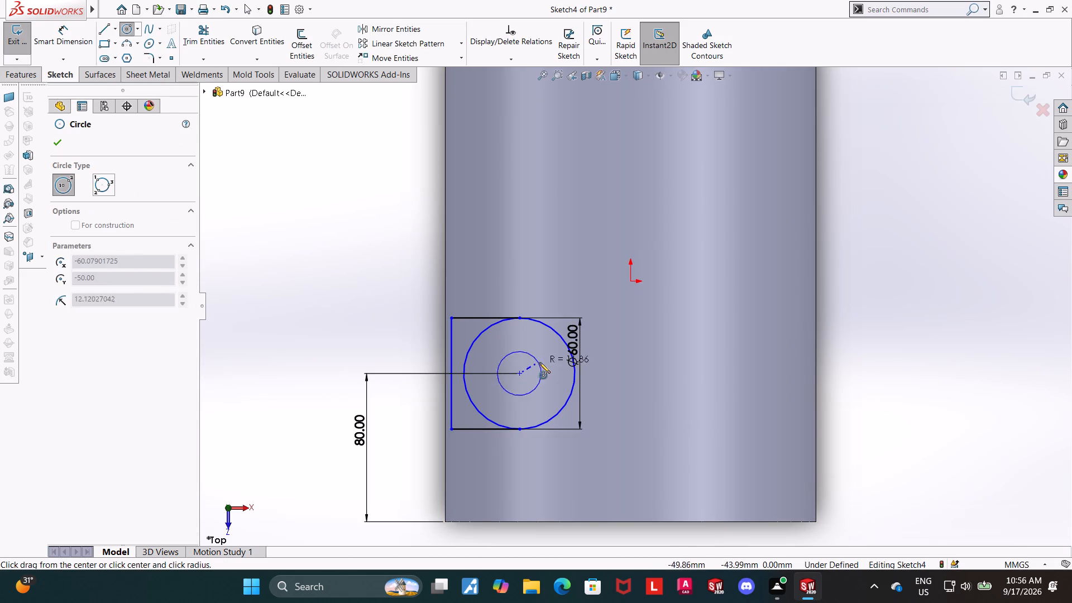
click(539, 362)
key(Escape)
Add a diameter dimension to the inner circle and try to set it to 20 mm.
click(69, 22)
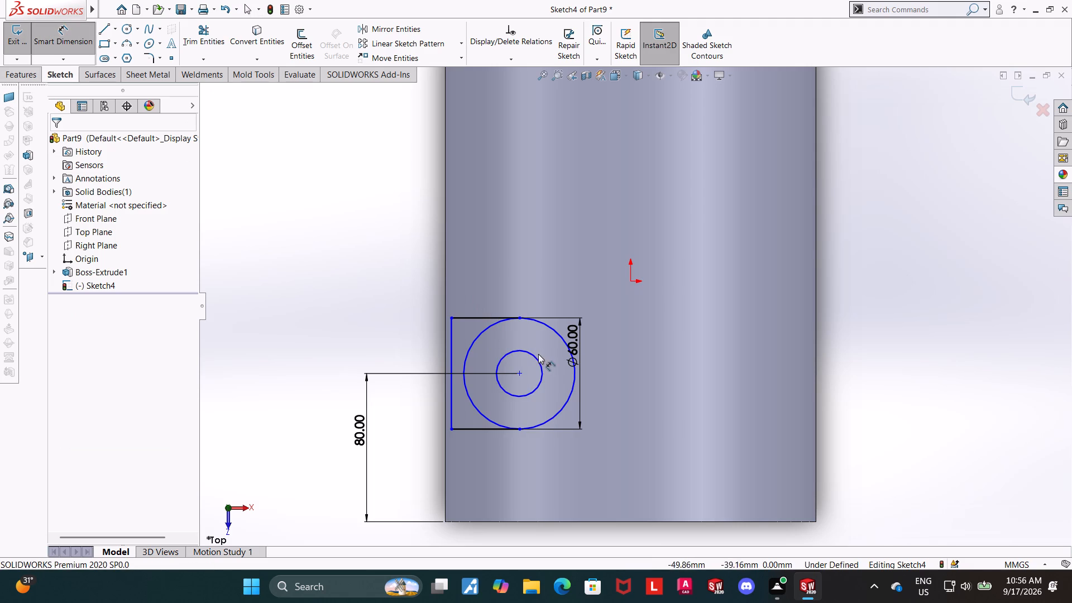
click(535, 360)
double_click(542, 347)
text(20)
key(Return)
key(Escape)
key(Escape)
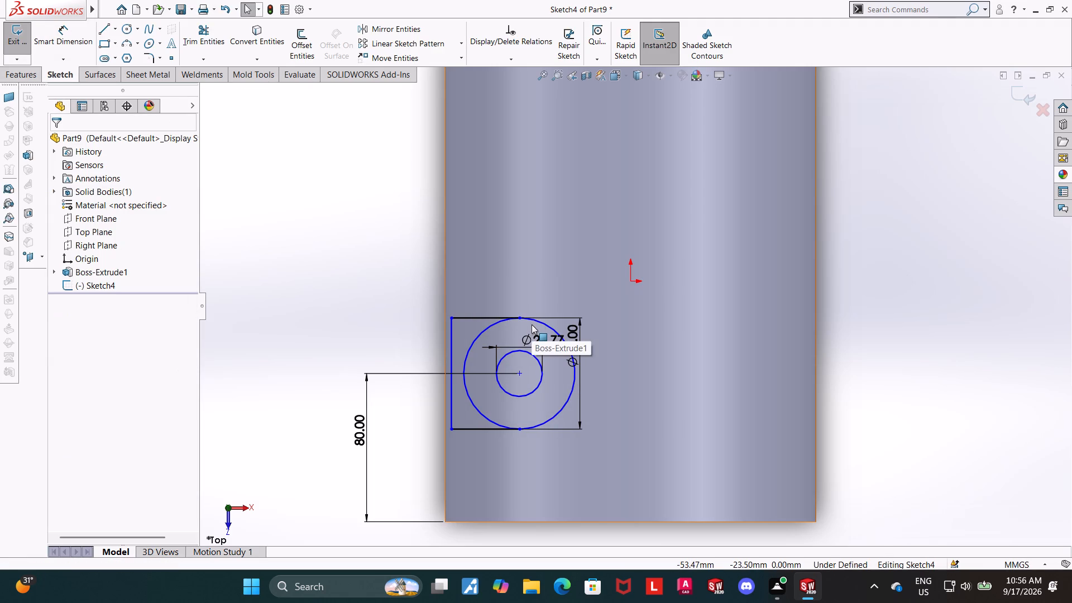
Dimension the circles' common centre 40 mm from the half-sleeve's left side edge.
click(76, 33)
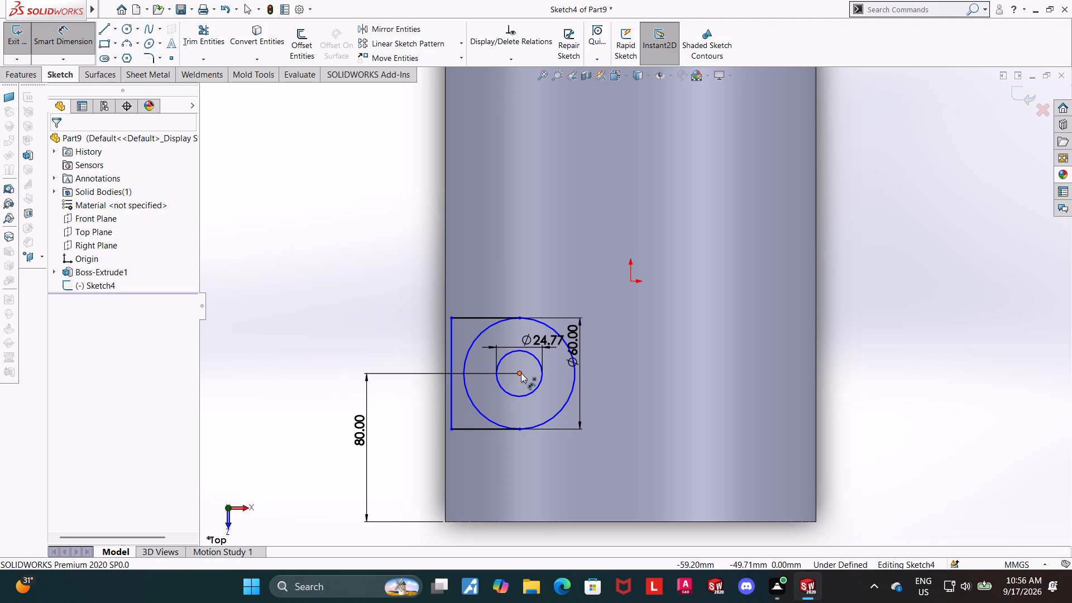
click(521, 373)
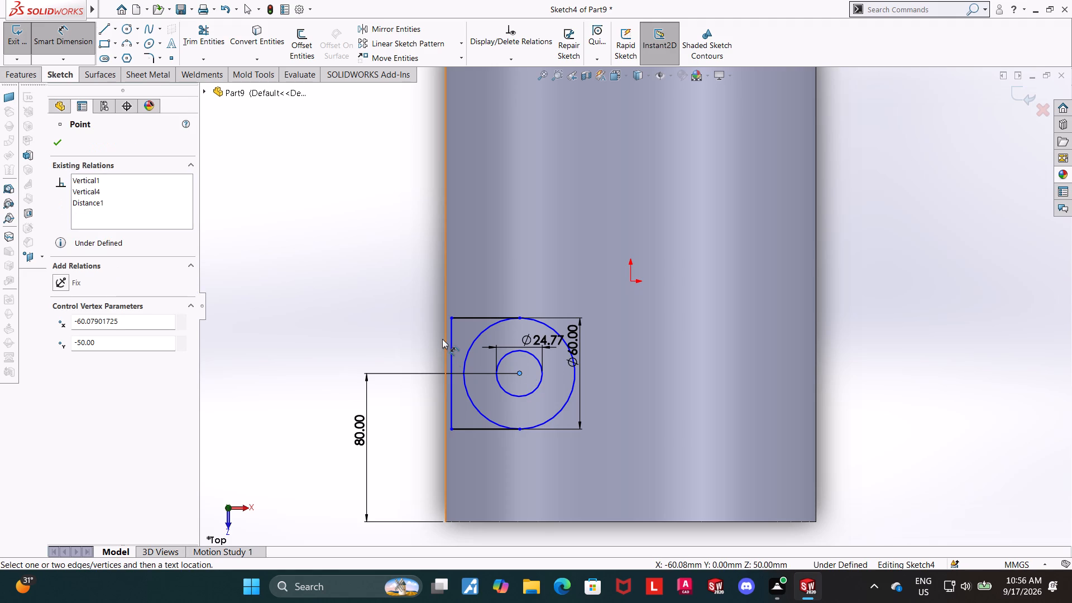
click(444, 339)
click(494, 236)
text(40)
key(Return)
key(Escape)
key(Escape)
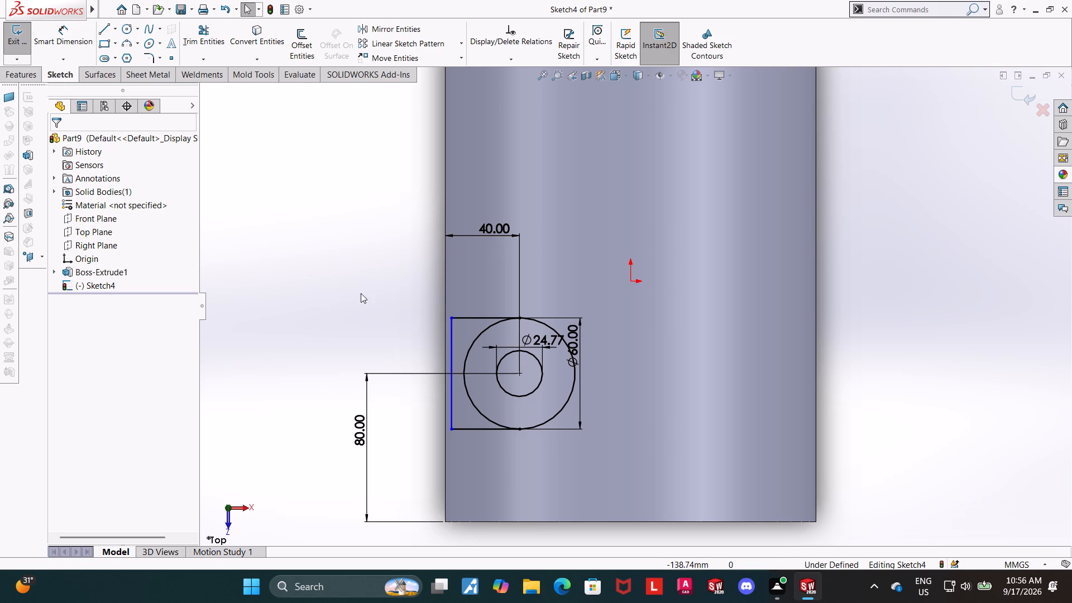
Trim away the vertical line joining the two horizontal lines' outer ends.
click(207, 27)
scroll(450, 272, down, 2)
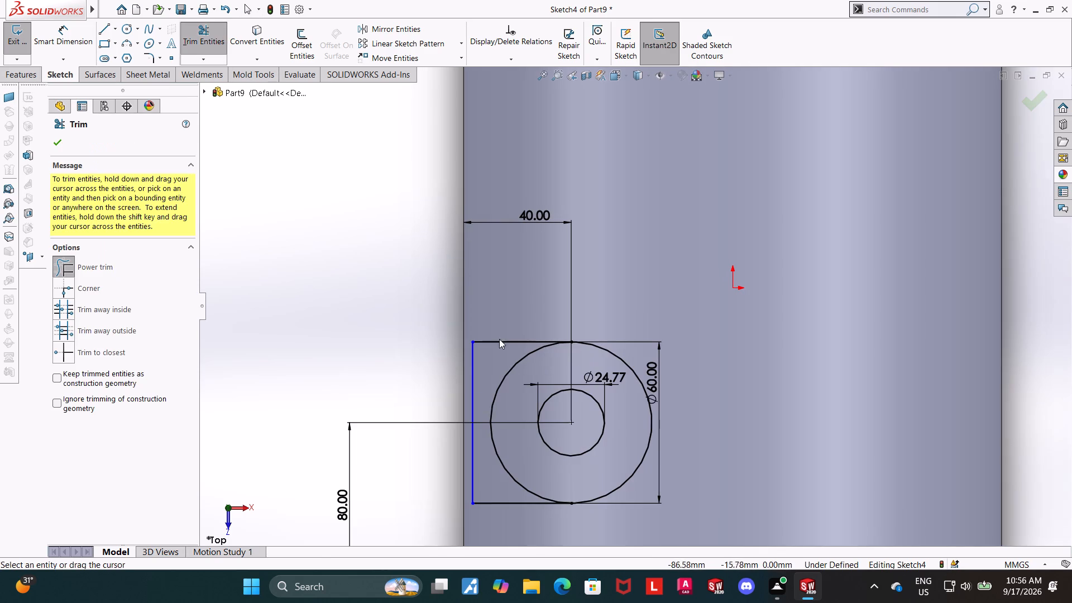
drag(495, 353, 460, 361)
key(Escape)
key(Escape)
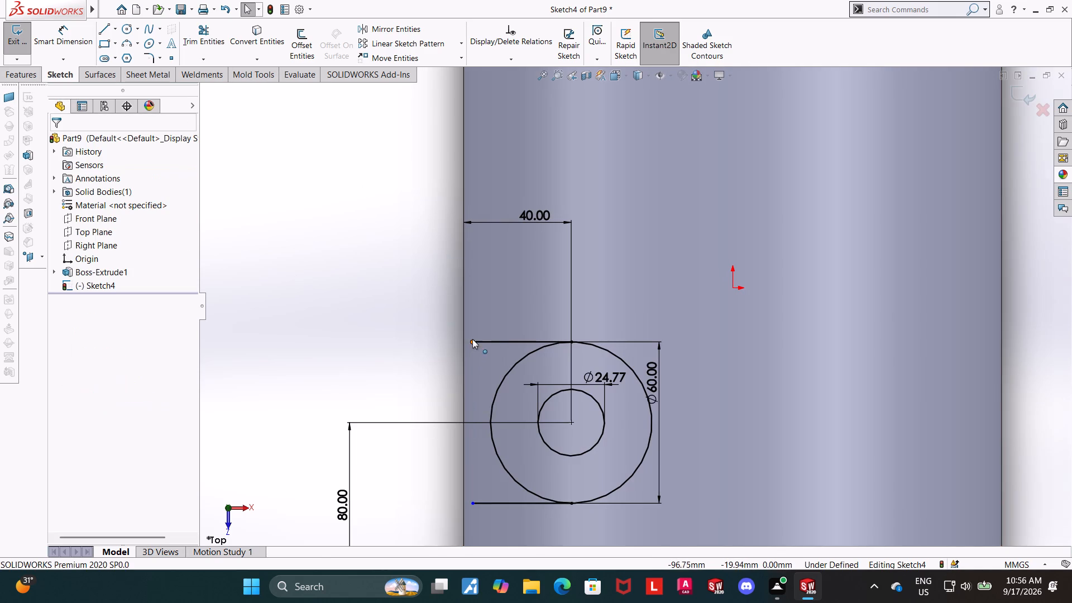
Extend the free ends of both horizontal lines to meet the half-sleeve's left side edge.
drag(473, 342, 463, 342)
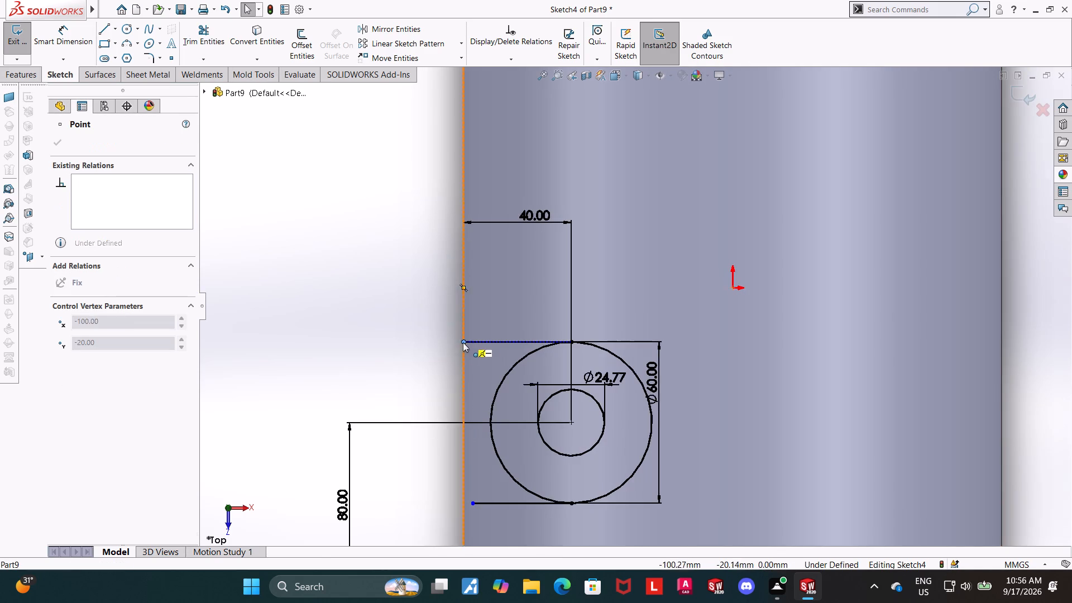
drag(463, 342, 463, 342)
drag(473, 501, 467, 499)
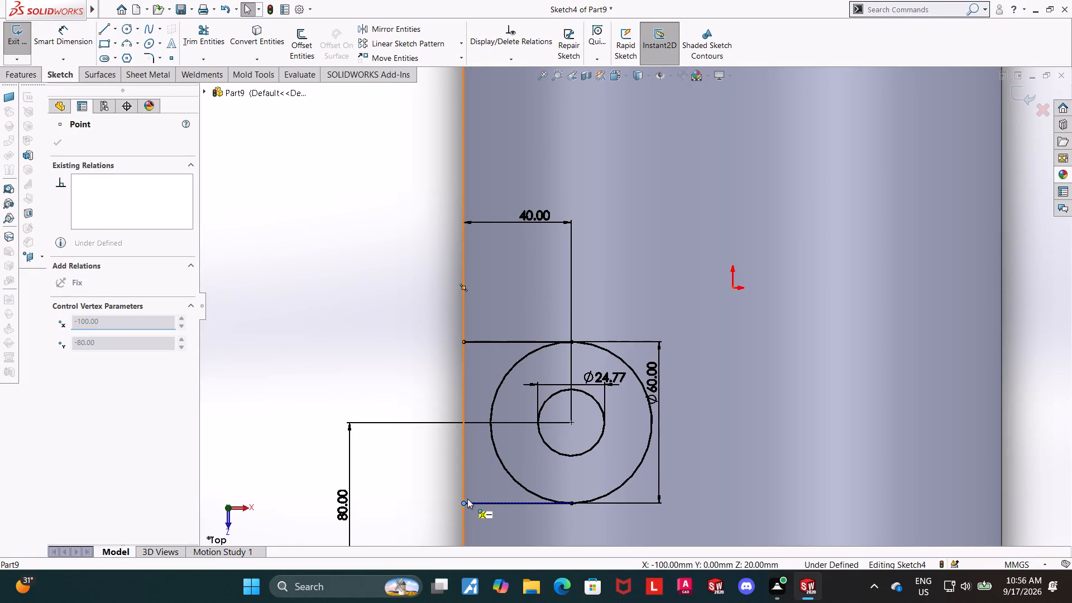
drag(467, 499, 465, 499)
key(Escape)
Sketch a 60 mm vertical line along the sleeve's left edge, joining the outer ends of the two horizontal lines.
click(108, 26)
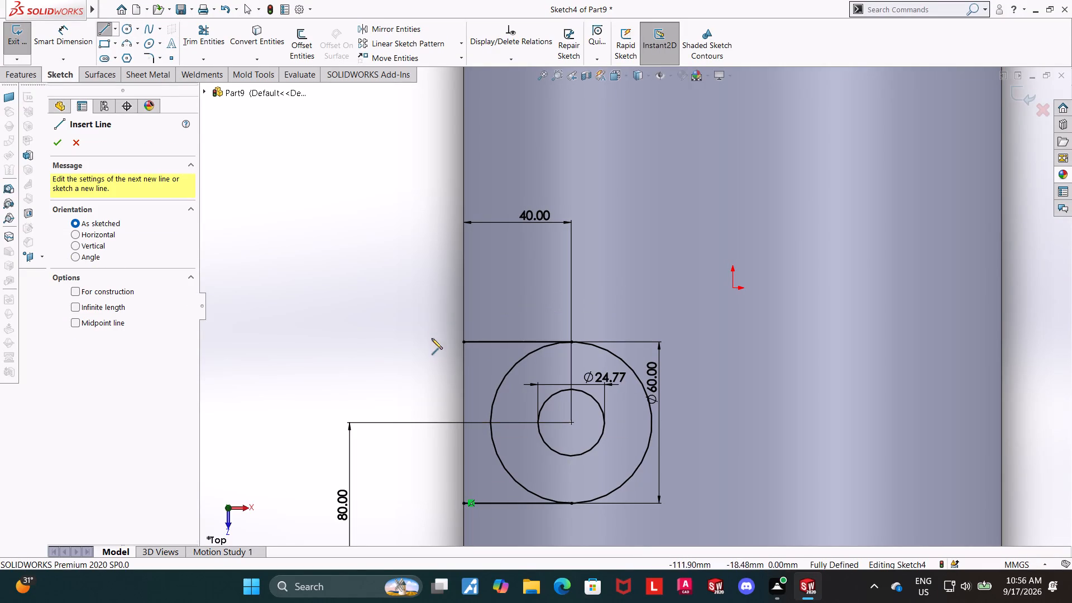
click(463, 342)
click(463, 504)
key(Escape)
key(Escape)
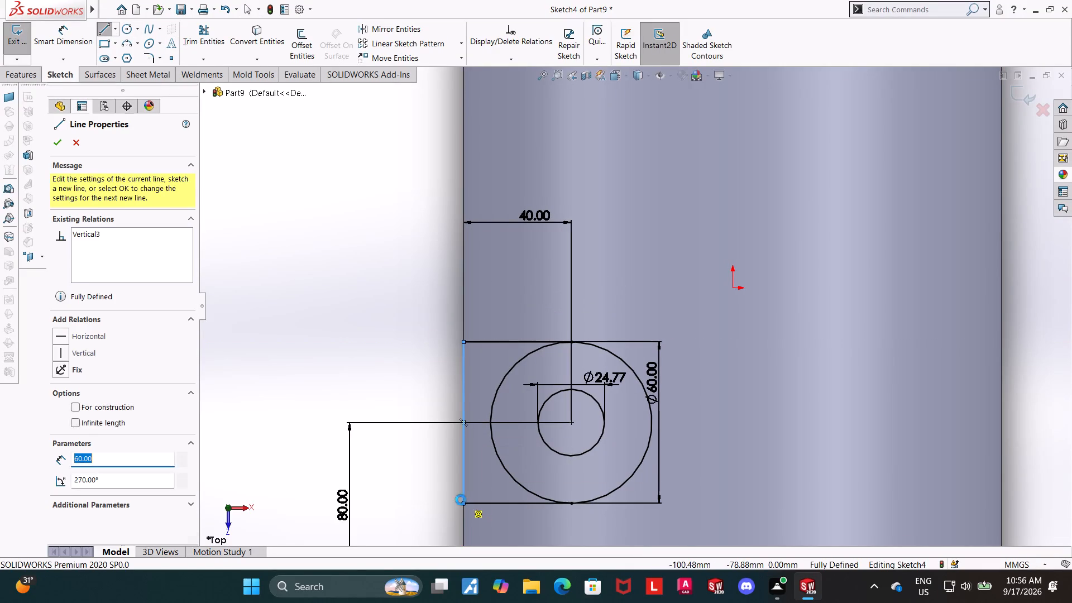
key(Escape)
Trim away the half of the 60 mm circle inside the recess profile, leaving a D-shaped outline, and exit the sketch.
click(193, 45)
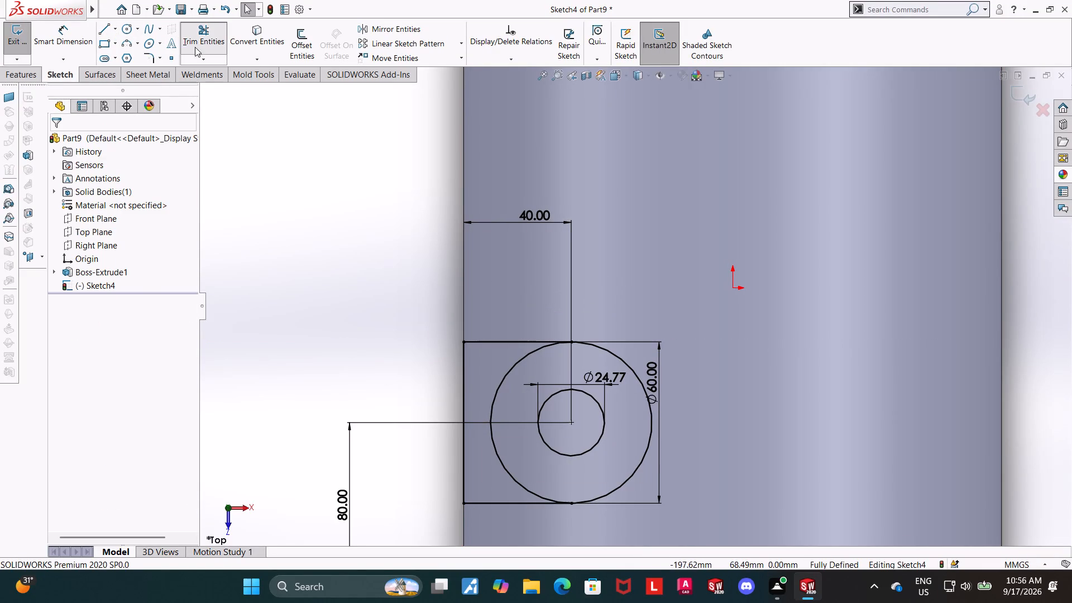
drag(524, 385, 485, 374)
key(Escape)
key(Escape)
key(Escape)
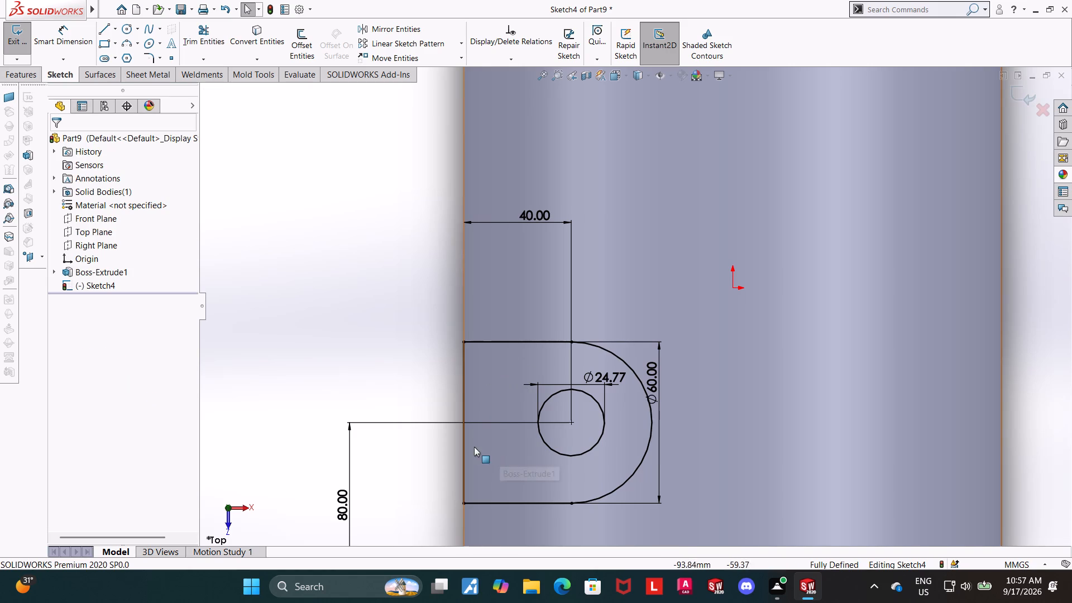
middle_drag(361, 348, 357, 307)
middle_drag(363, 314, 357, 267)
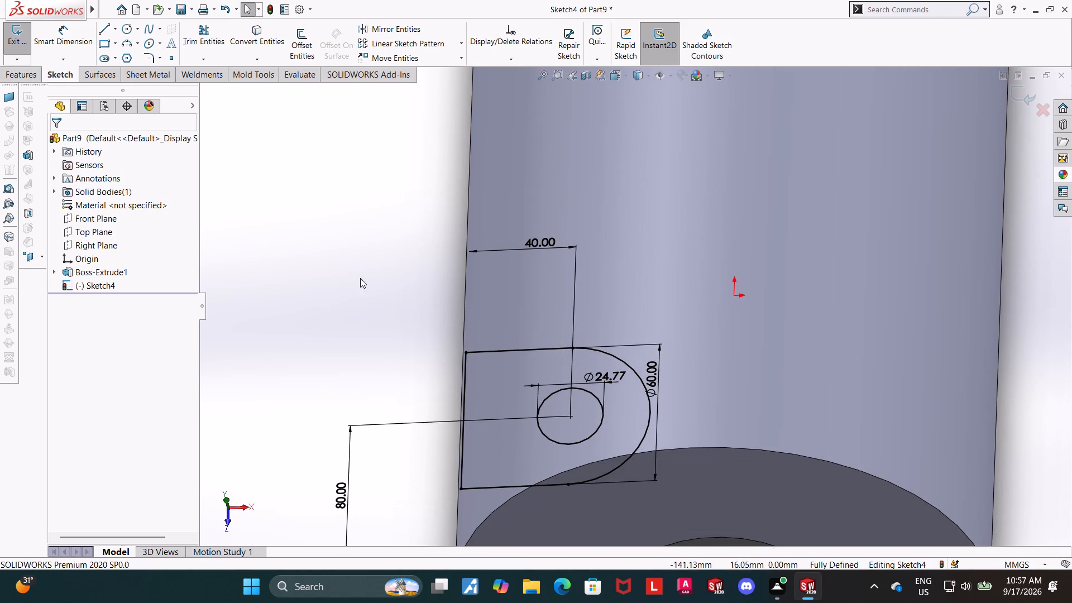
middle_drag(368, 286, 367, 262)
scroll(367, 262, up, 1)
middle_drag(1011, 243, 1014, 276)
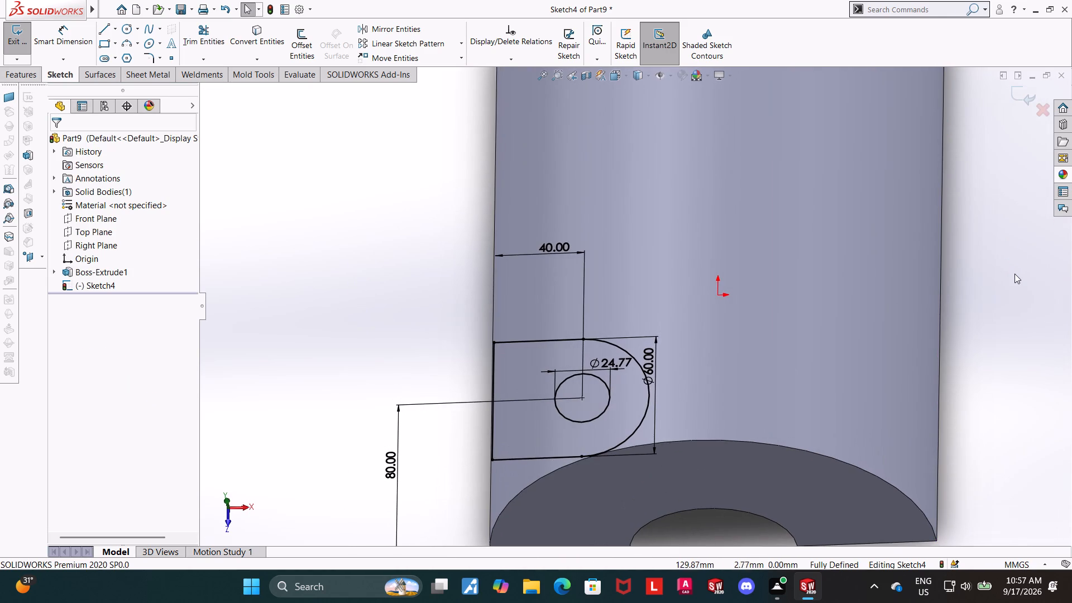
middle_drag(1016, 273, 1013, 279)
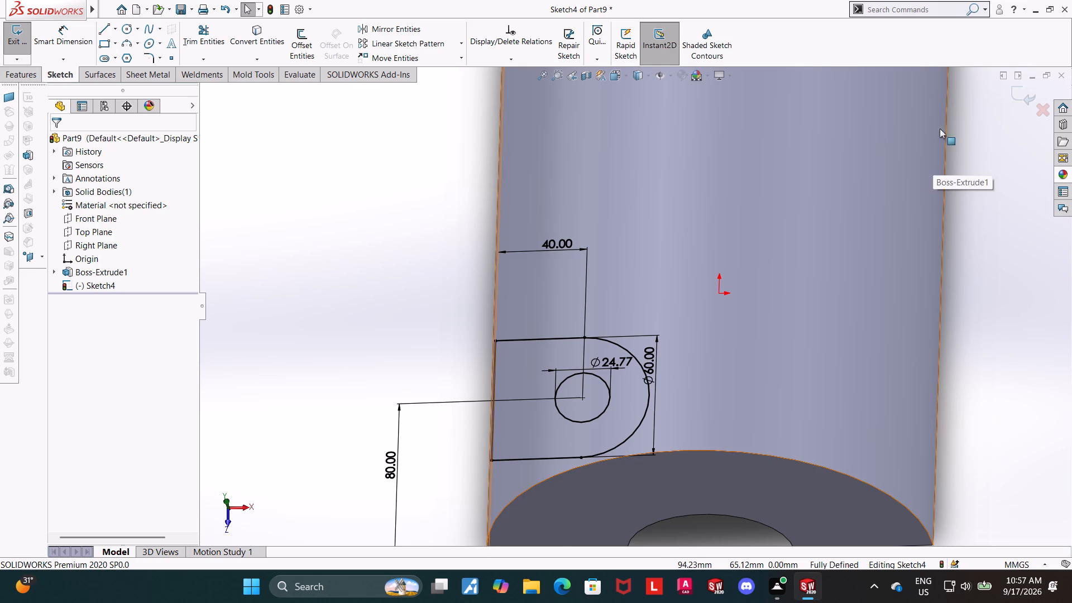
click(1022, 91)
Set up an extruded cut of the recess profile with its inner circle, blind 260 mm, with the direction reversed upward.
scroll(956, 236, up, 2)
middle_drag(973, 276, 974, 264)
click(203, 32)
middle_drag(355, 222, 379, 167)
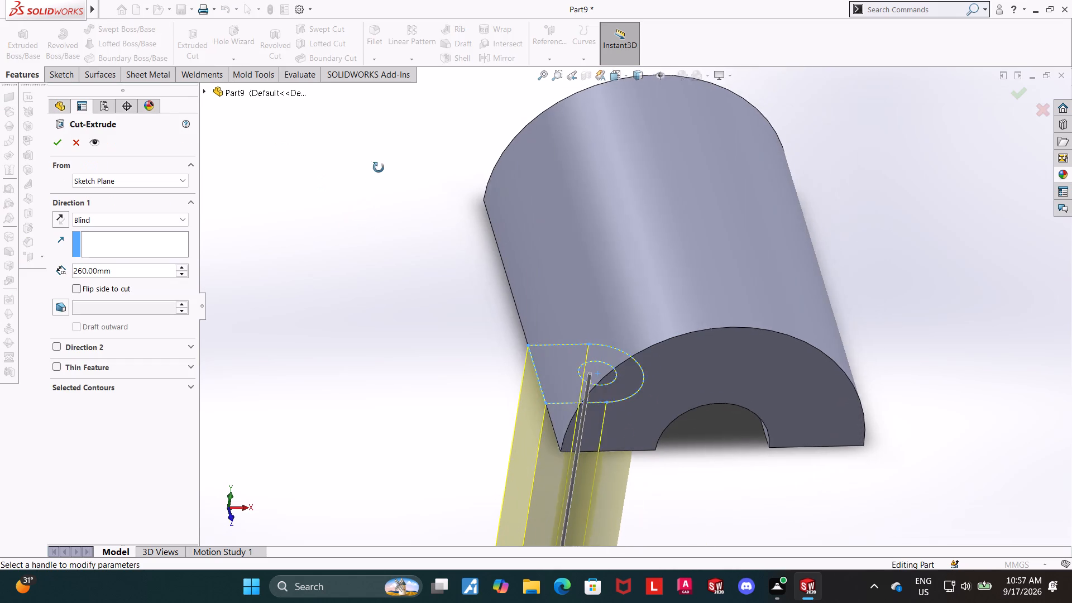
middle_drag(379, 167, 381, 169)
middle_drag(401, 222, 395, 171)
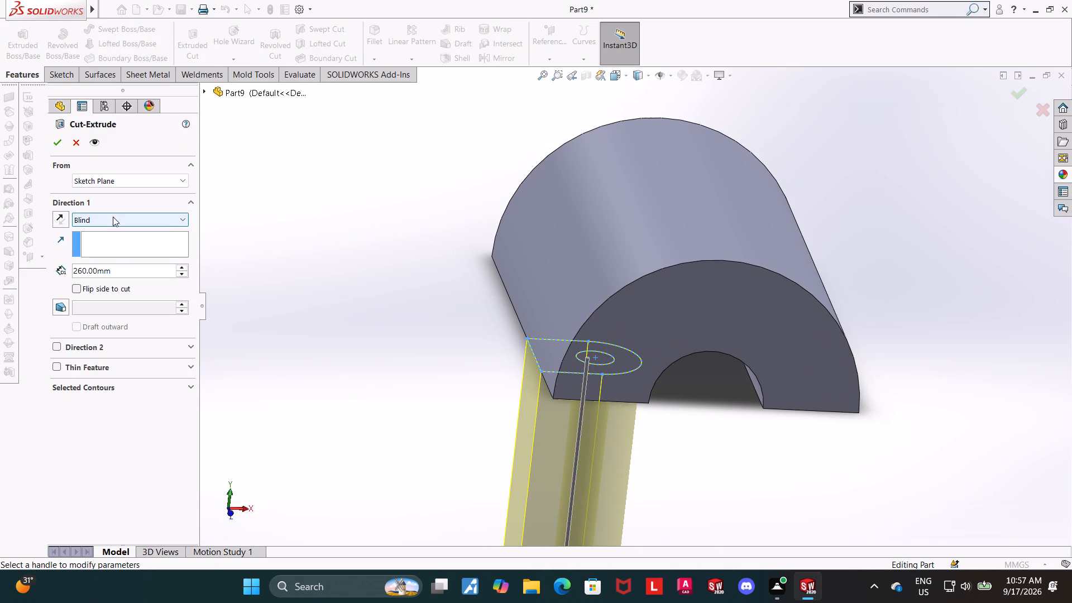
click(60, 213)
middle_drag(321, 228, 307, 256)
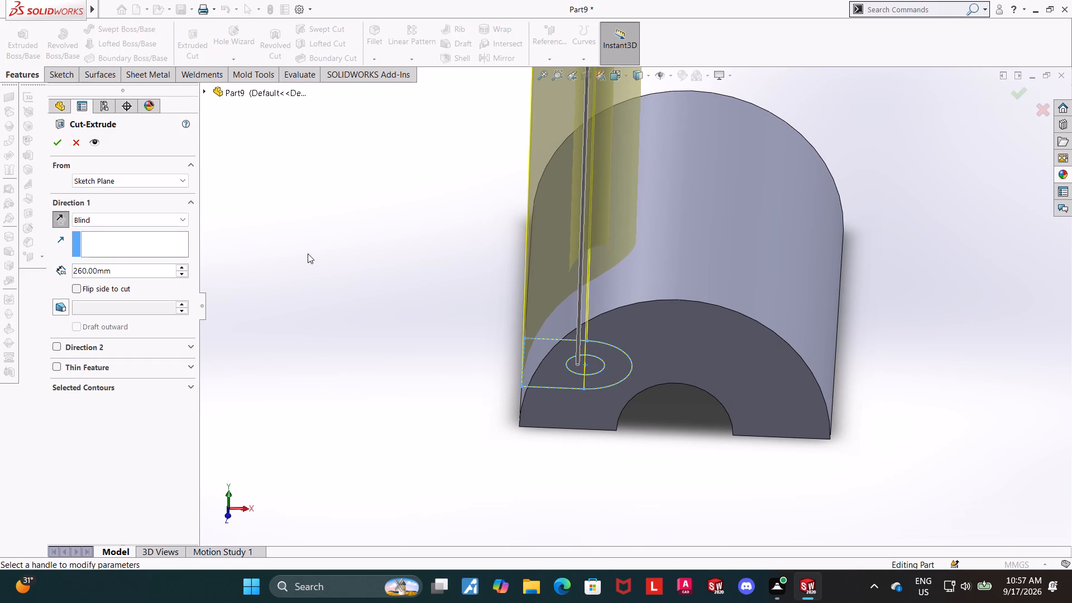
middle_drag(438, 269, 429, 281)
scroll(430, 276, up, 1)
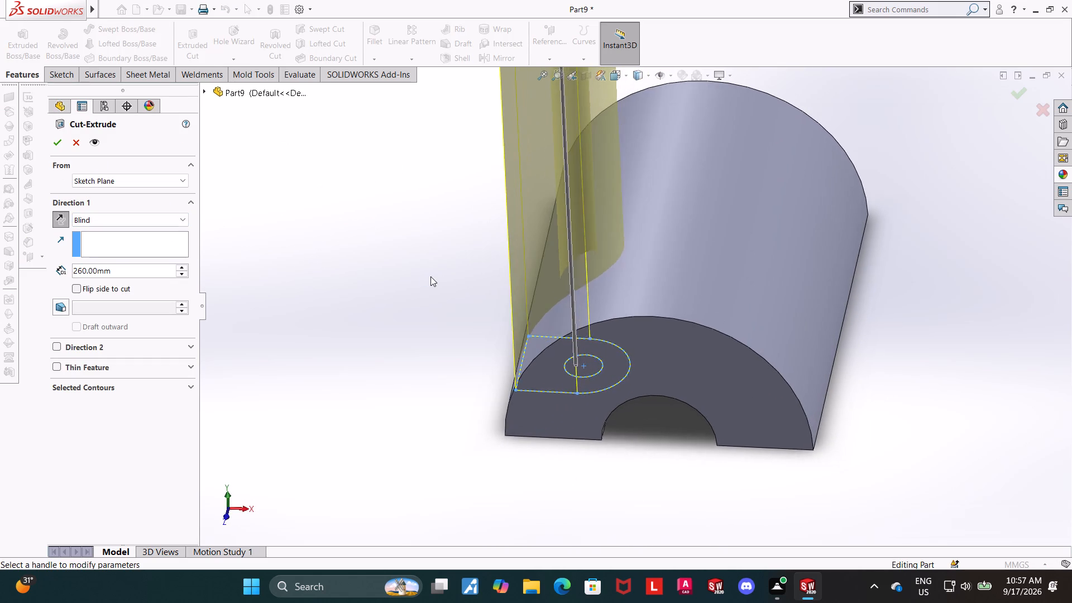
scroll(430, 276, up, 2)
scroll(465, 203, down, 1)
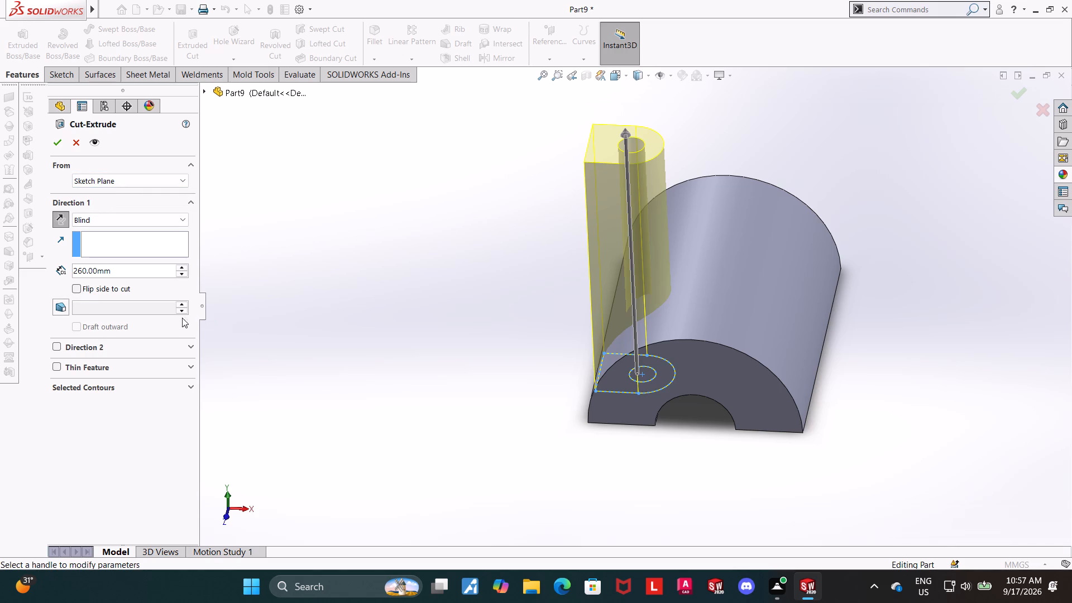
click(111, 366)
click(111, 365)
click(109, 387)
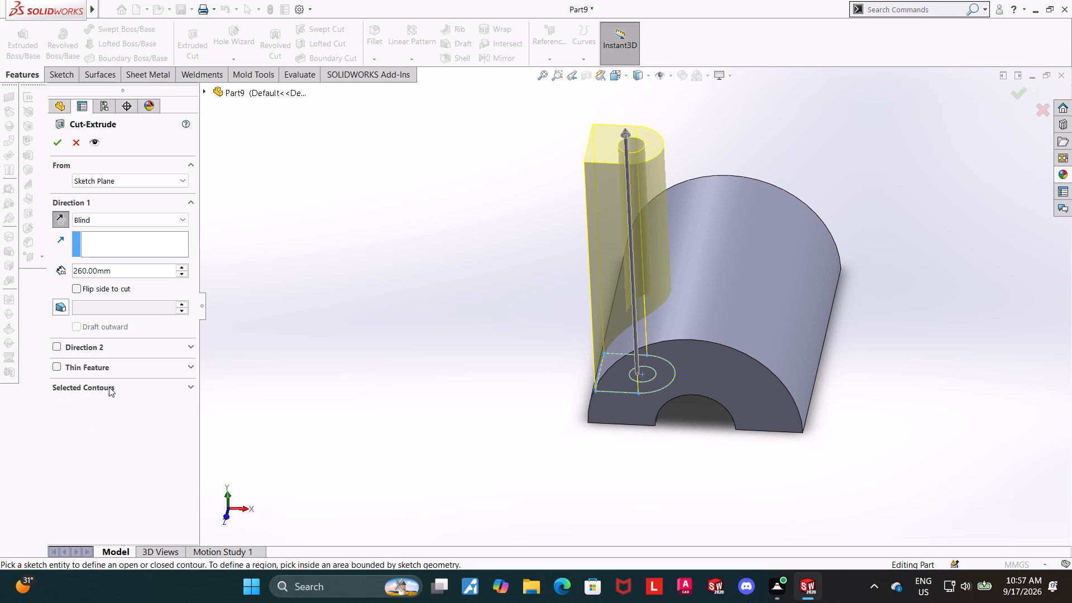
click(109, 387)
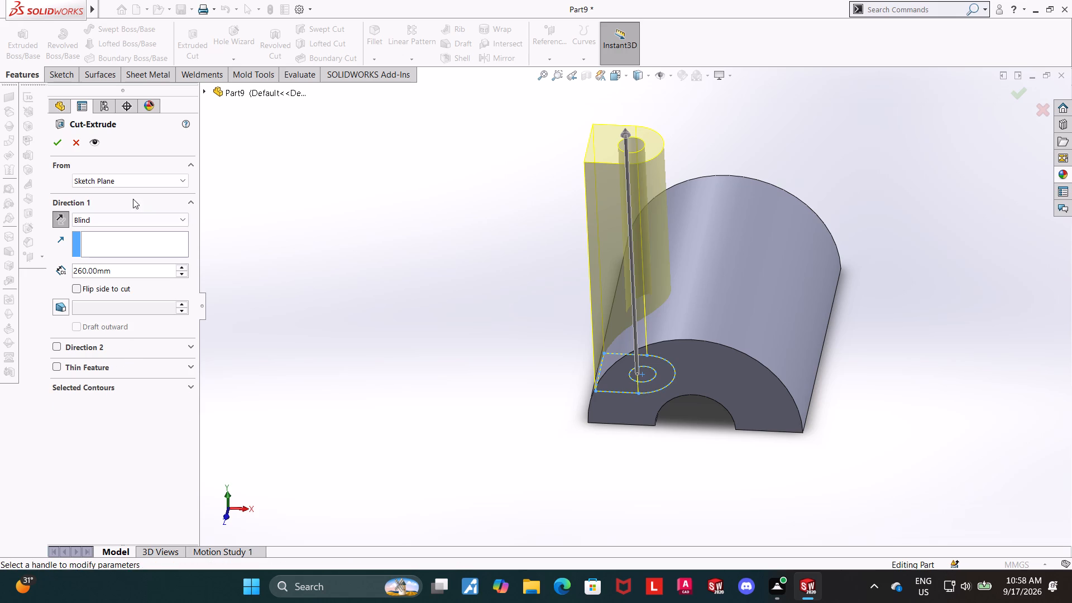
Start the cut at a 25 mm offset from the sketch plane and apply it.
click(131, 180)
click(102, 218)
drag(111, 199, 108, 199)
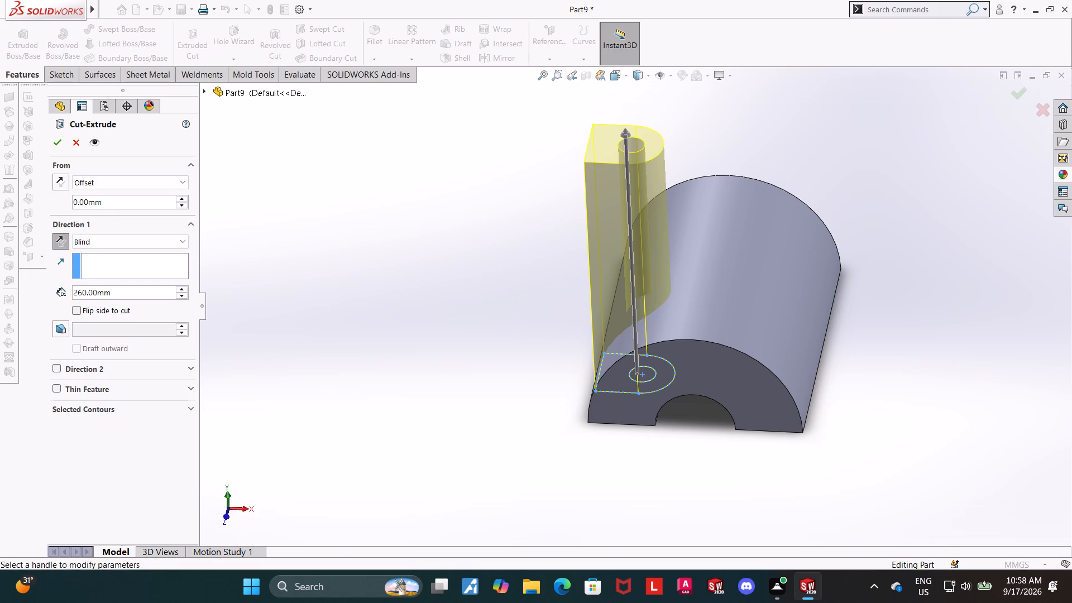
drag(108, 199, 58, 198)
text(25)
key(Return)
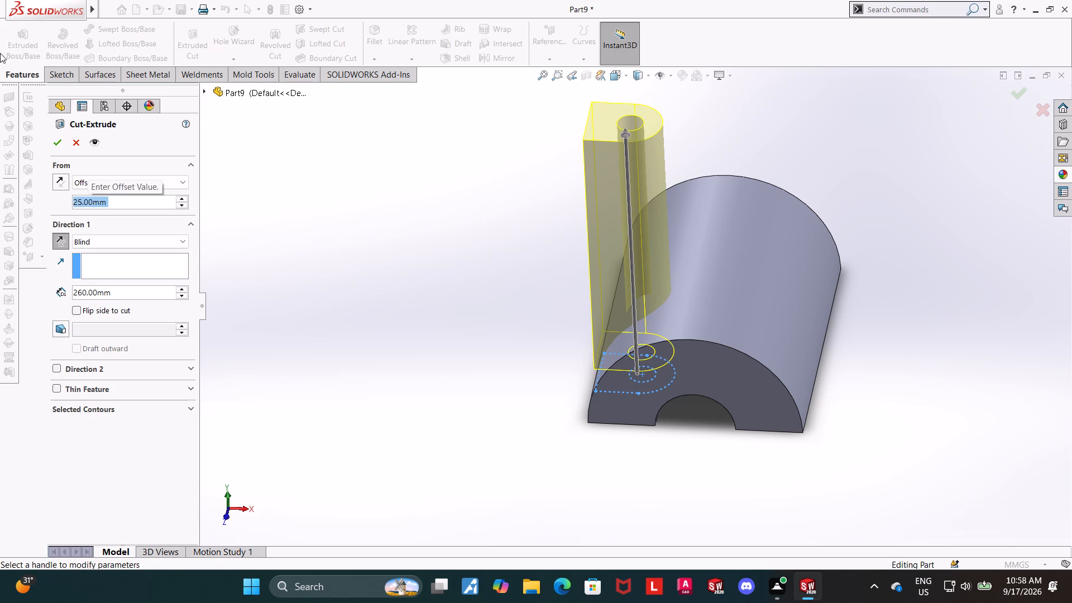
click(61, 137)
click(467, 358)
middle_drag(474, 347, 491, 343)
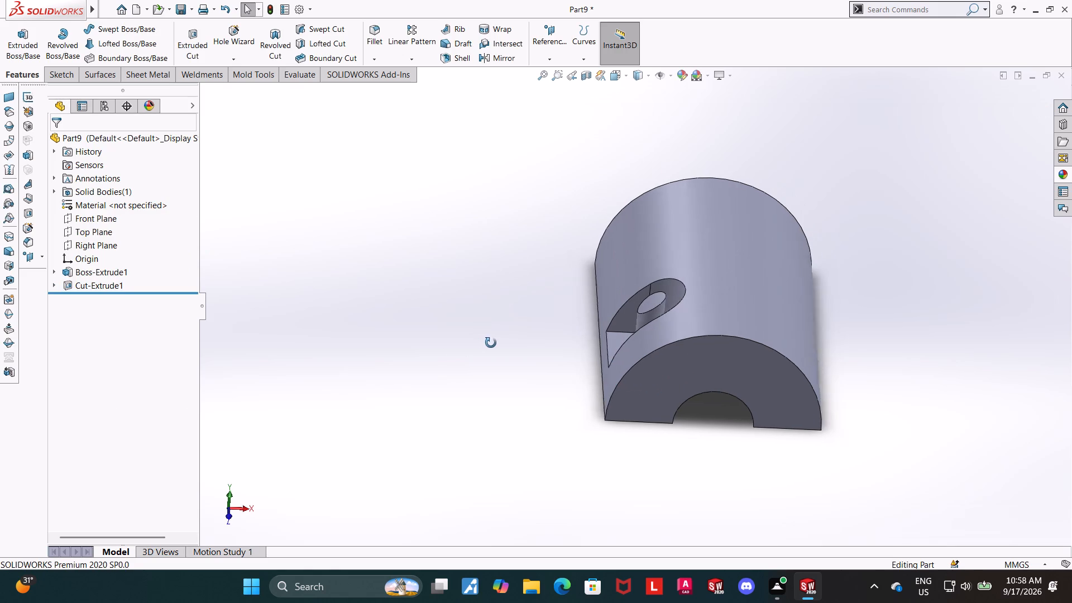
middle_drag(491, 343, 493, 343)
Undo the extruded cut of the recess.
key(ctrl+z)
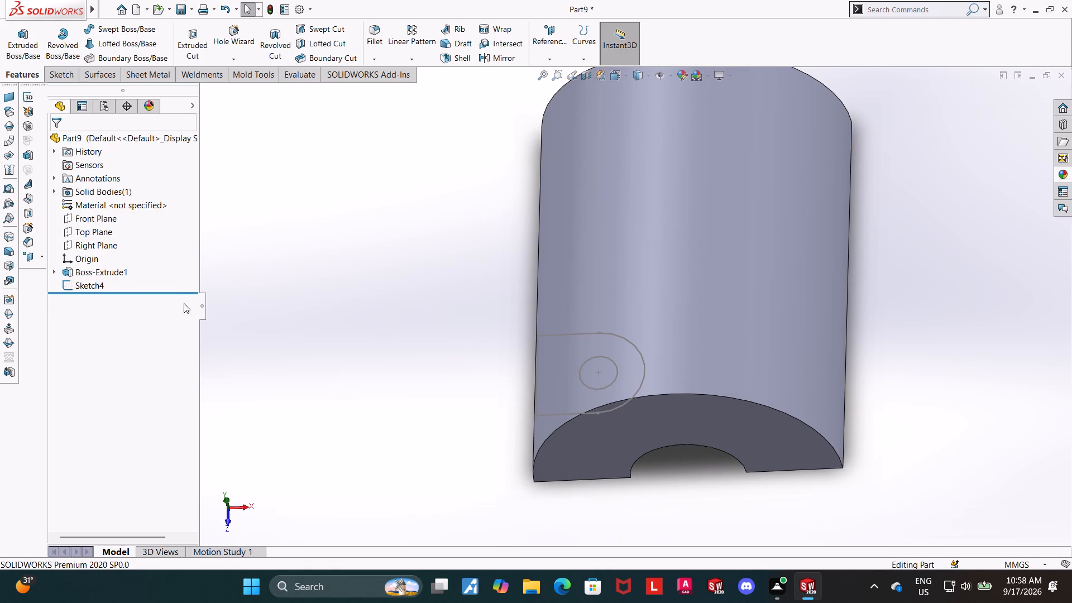
Edit the recess sketch to trim away the inner 24.77 mm circle, and exit the sketch.
click(87, 281)
click(103, 256)
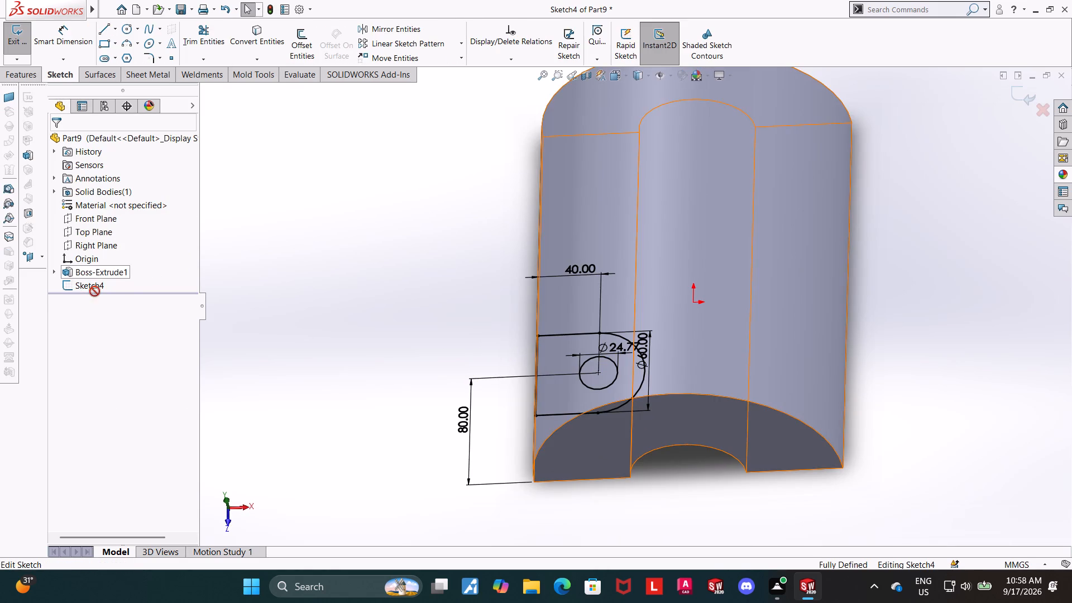
scroll(650, 377, down, 5)
click(203, 37)
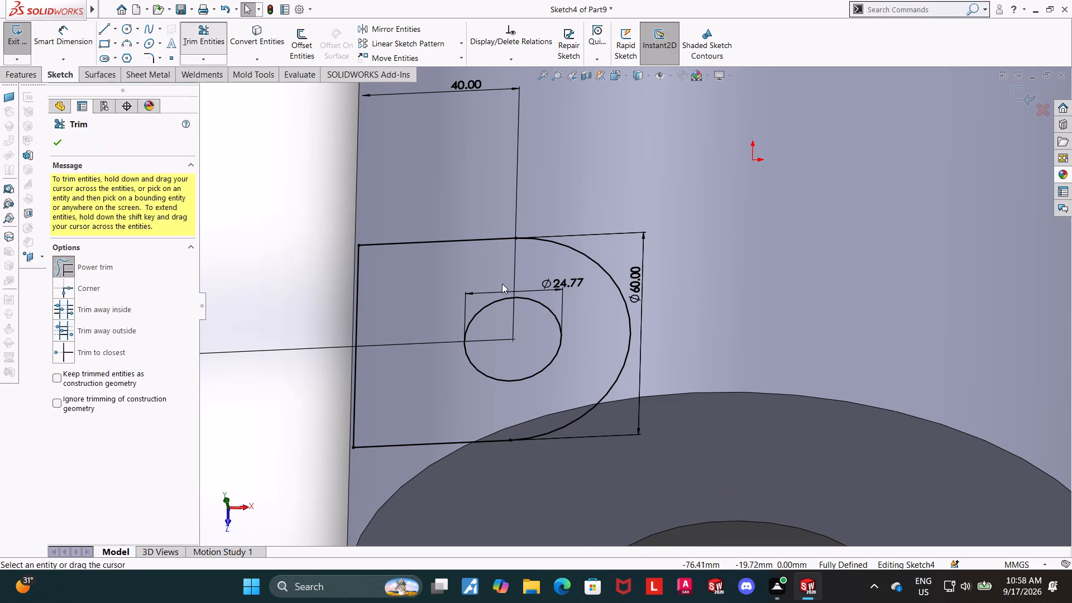
drag(474, 381, 600, 324)
click(63, 141)
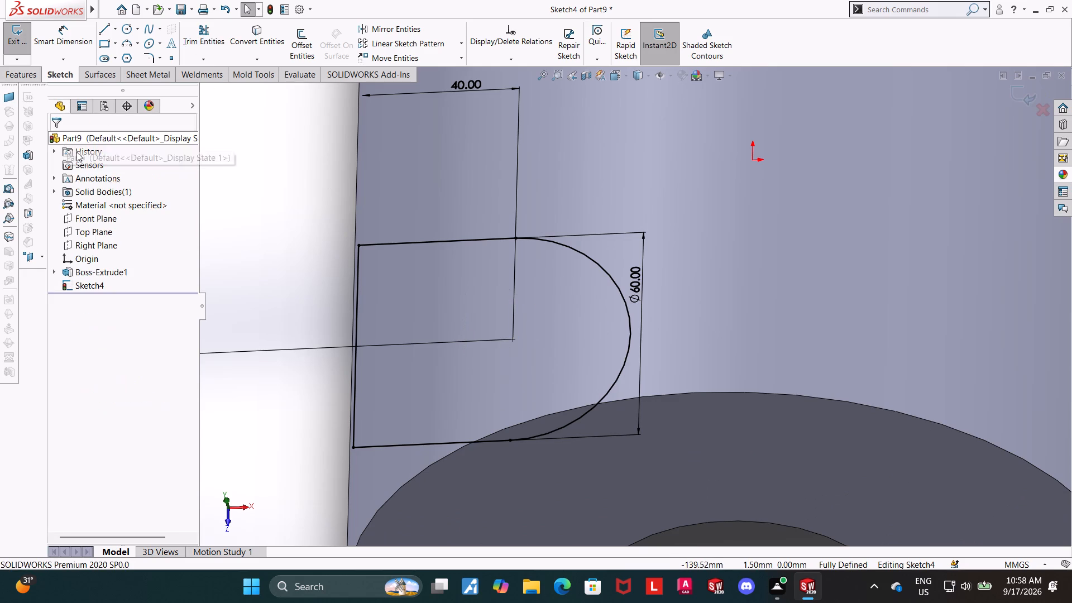
scroll(301, 238, up, 4)
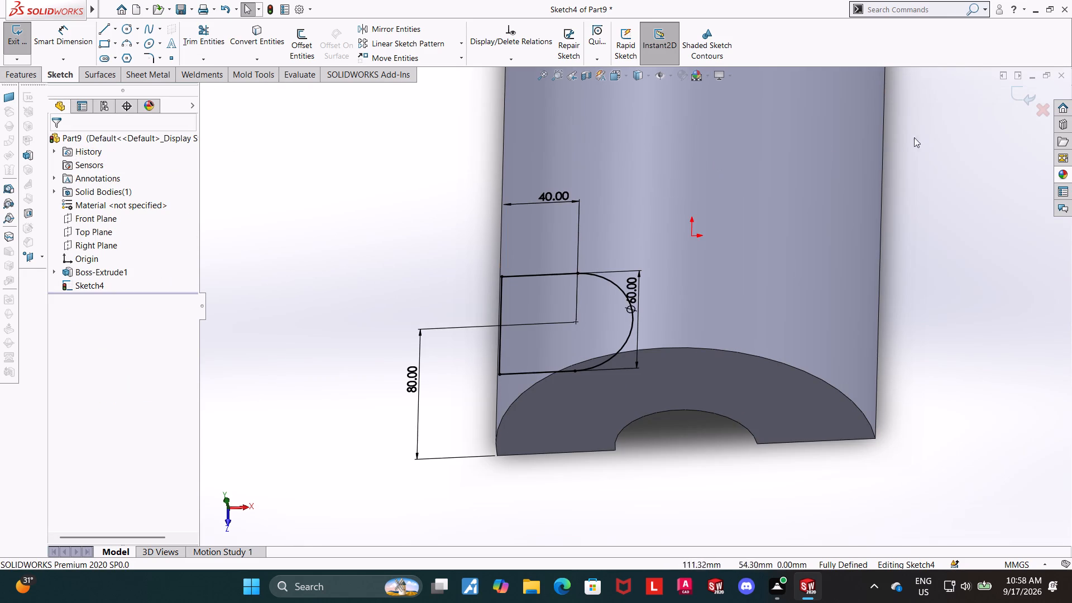
click(1016, 92)
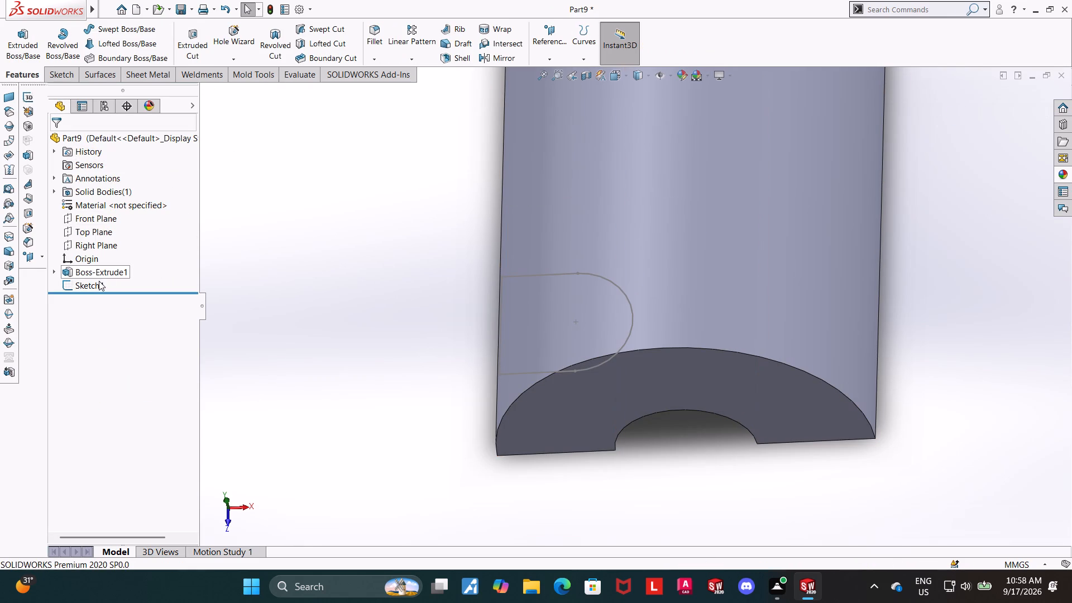
Cut-extrude the recess profile upward 260 mm blind, starting at a 25 mm offset from the sketch plane.
click(202, 33)
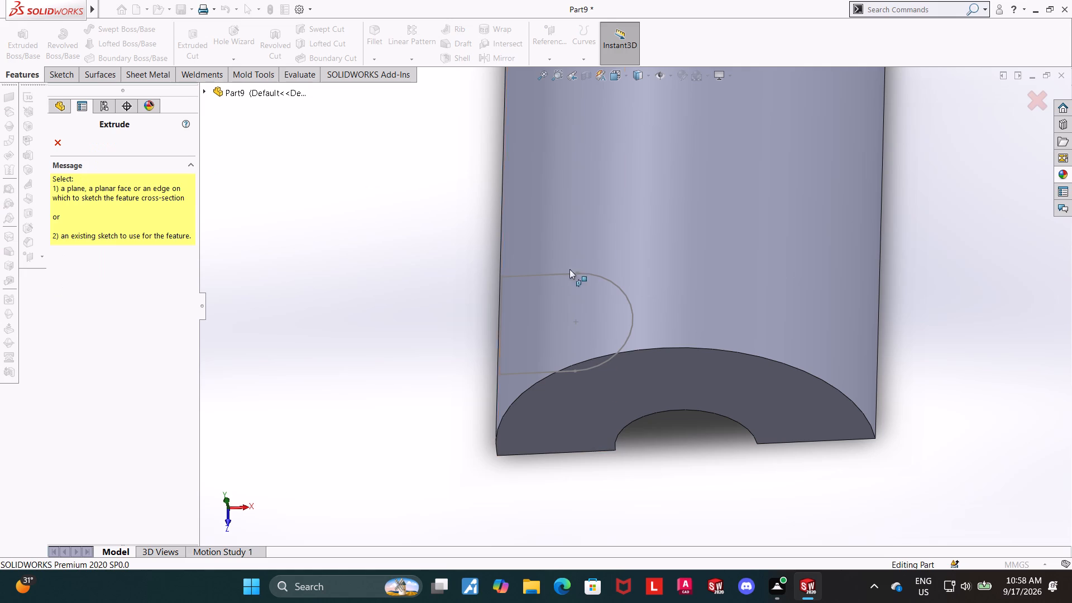
click(203, 92)
click(239, 238)
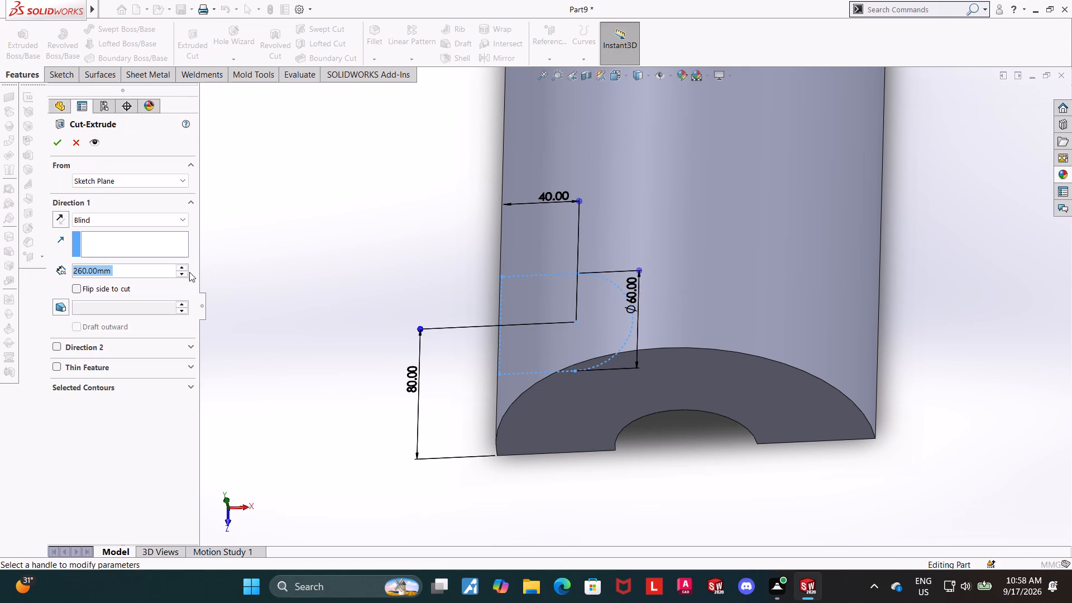
click(63, 219)
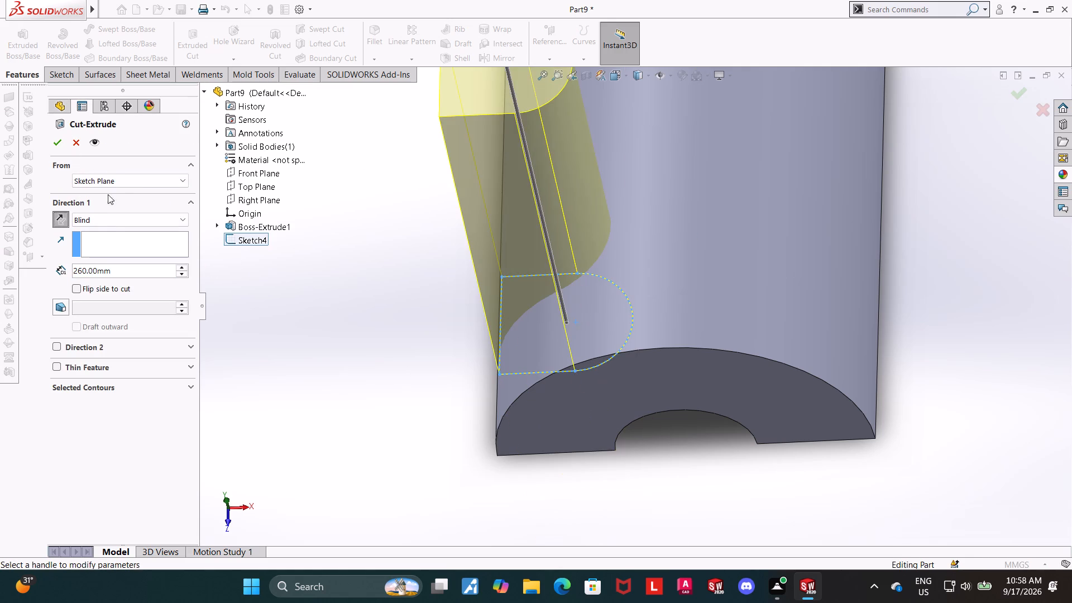
click(109, 218)
click(109, 218)
click(122, 181)
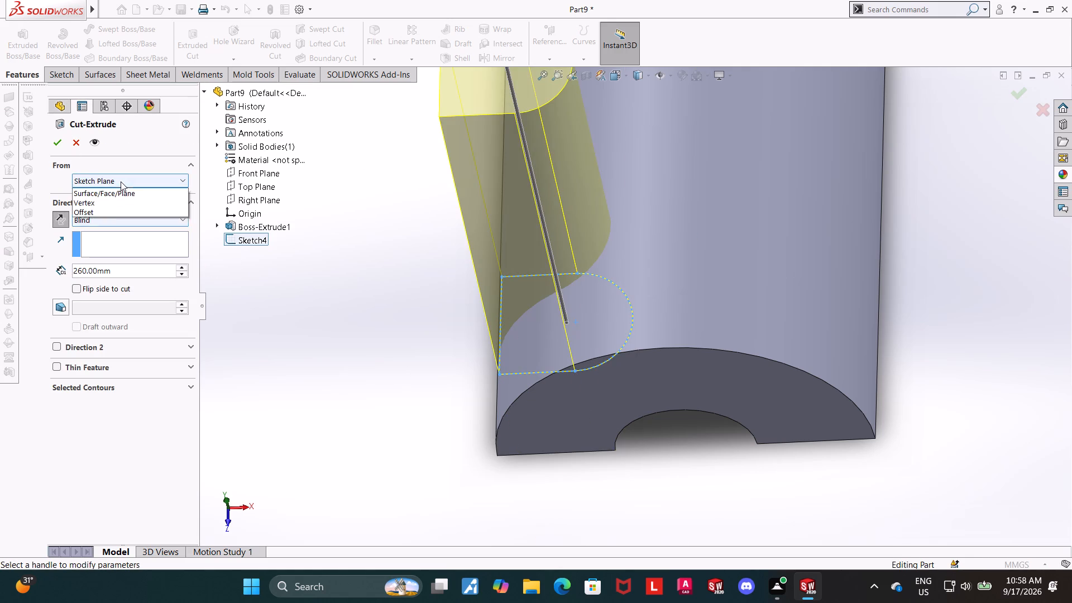
click(99, 222)
drag(123, 204, 60, 201)
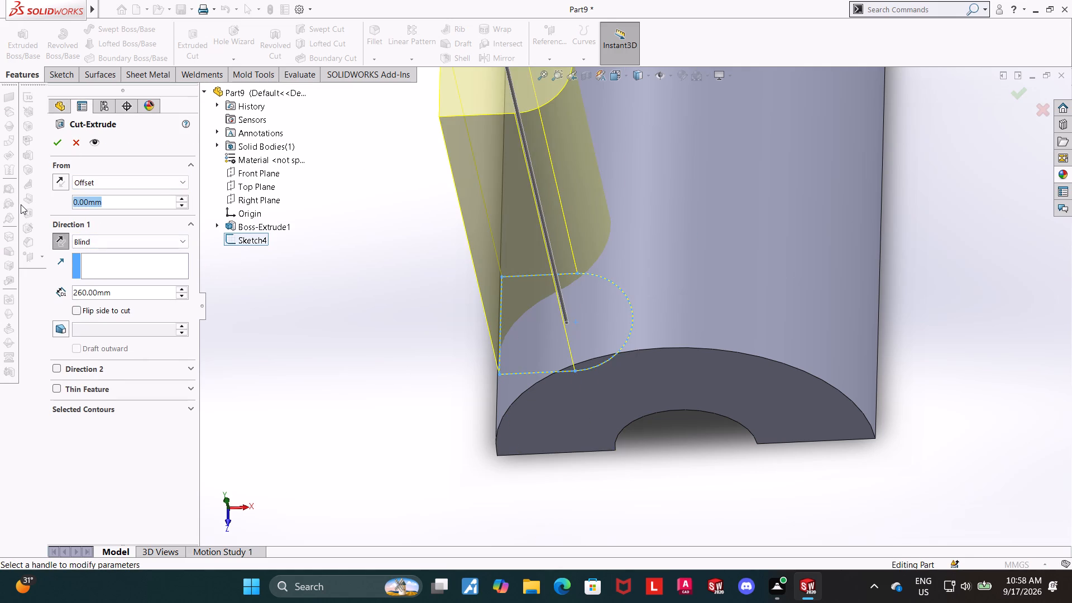
text(25)
key(Return)
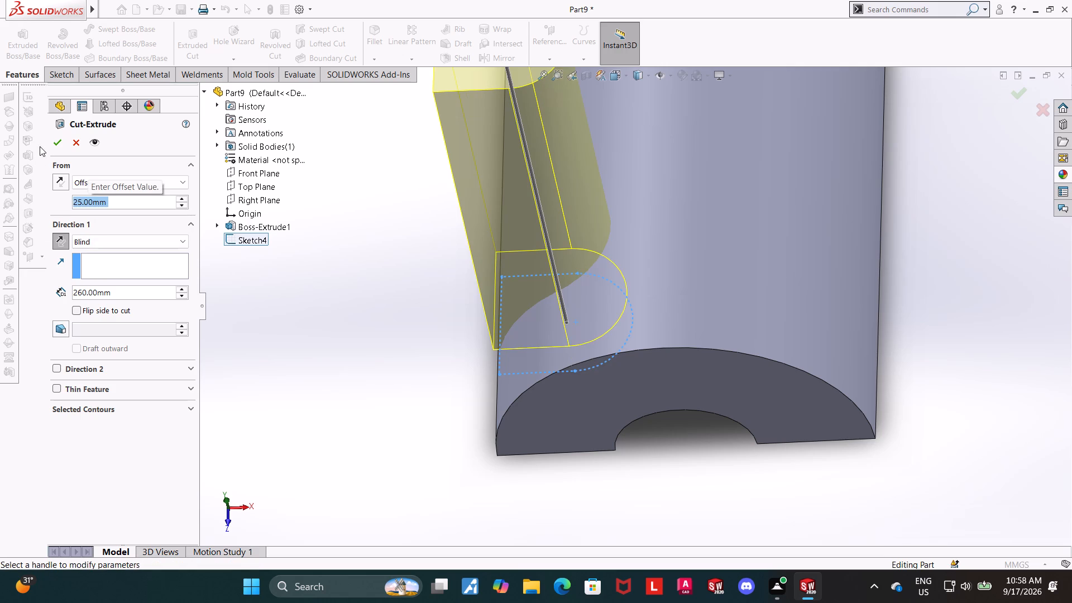
click(52, 144)
click(344, 398)
middle_drag(357, 389, 394, 363)
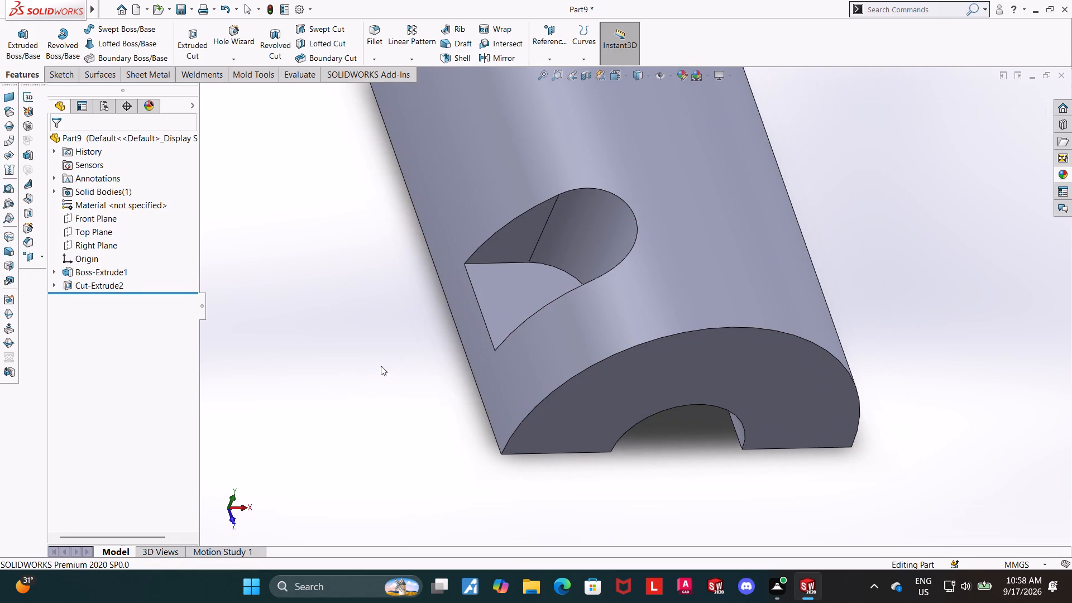
middle_drag(328, 352, 305, 361)
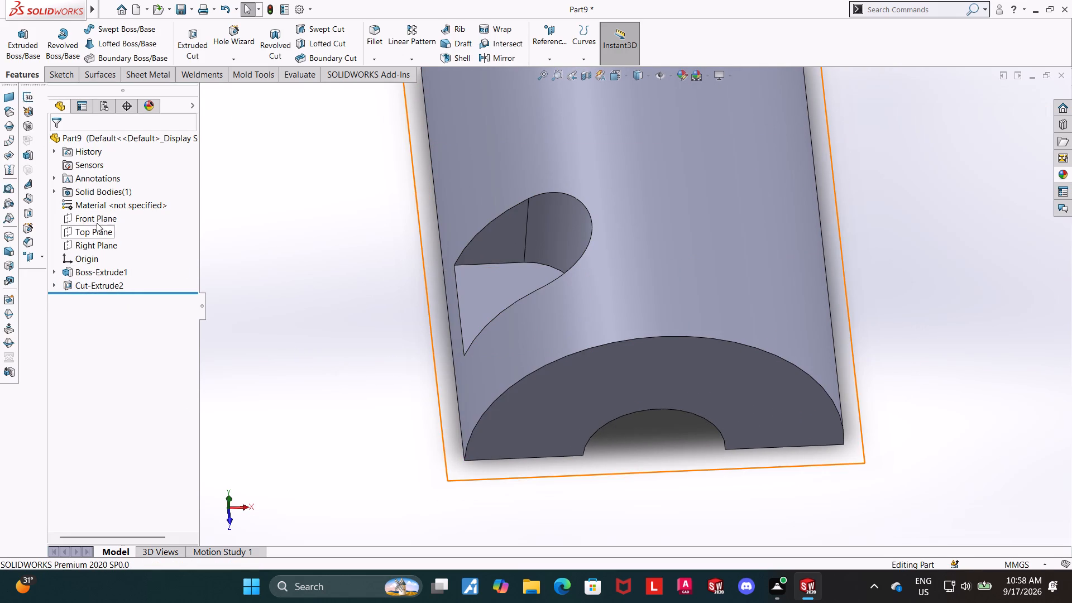
Mirror the recess cut about the Front Plane to make a second recess along the half-sleeve.
scroll(387, 240, up, 5)
scroll(781, 219, down, 1)
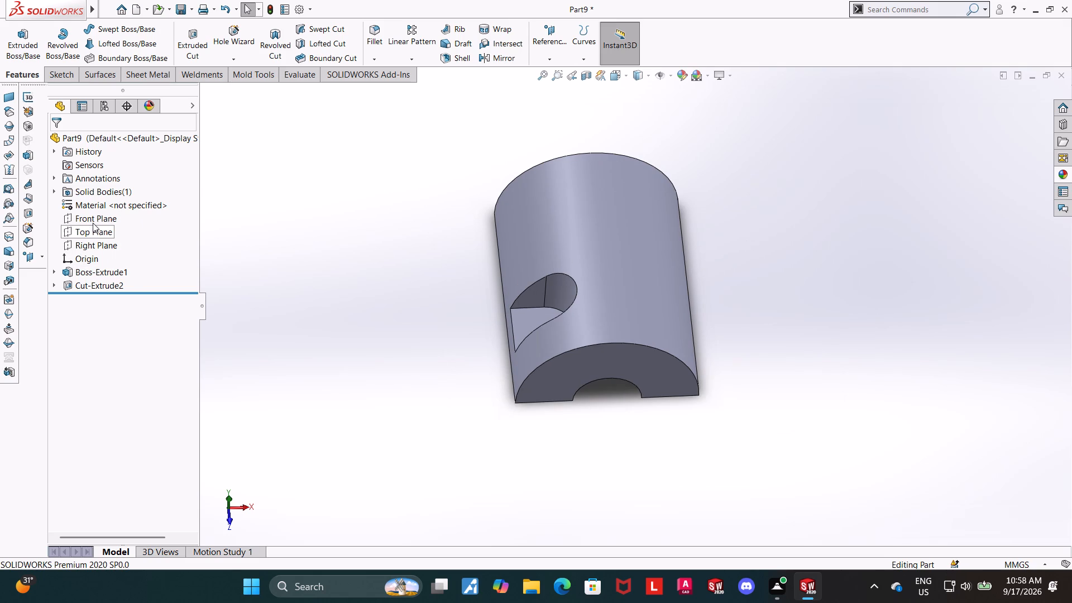
click(94, 221)
scroll(366, 257, down, 1)
middle_drag(367, 258, 408, 293)
scroll(408, 293, up, 1)
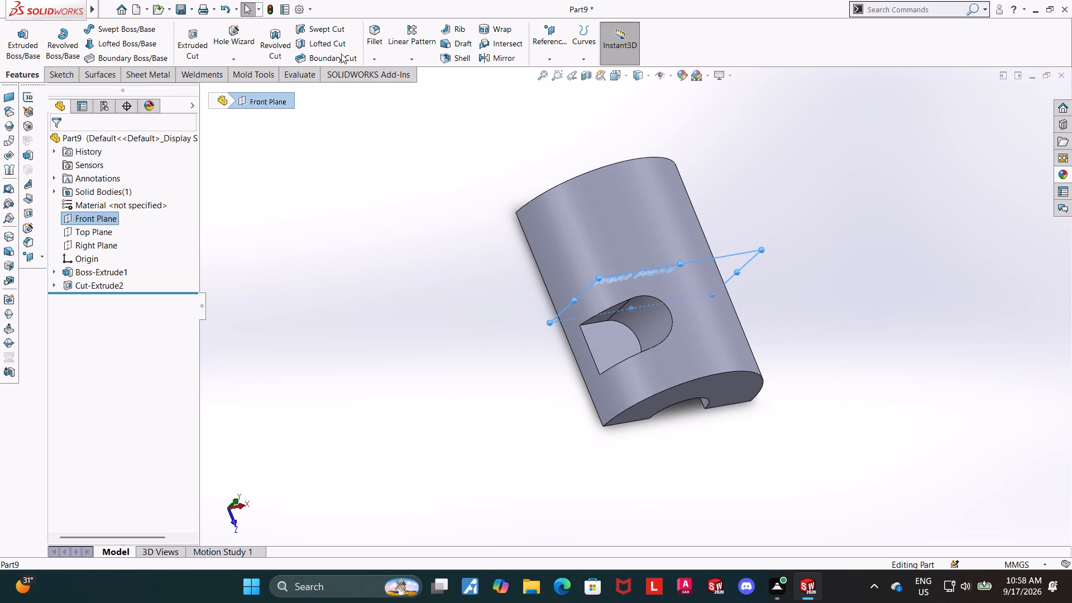
click(490, 58)
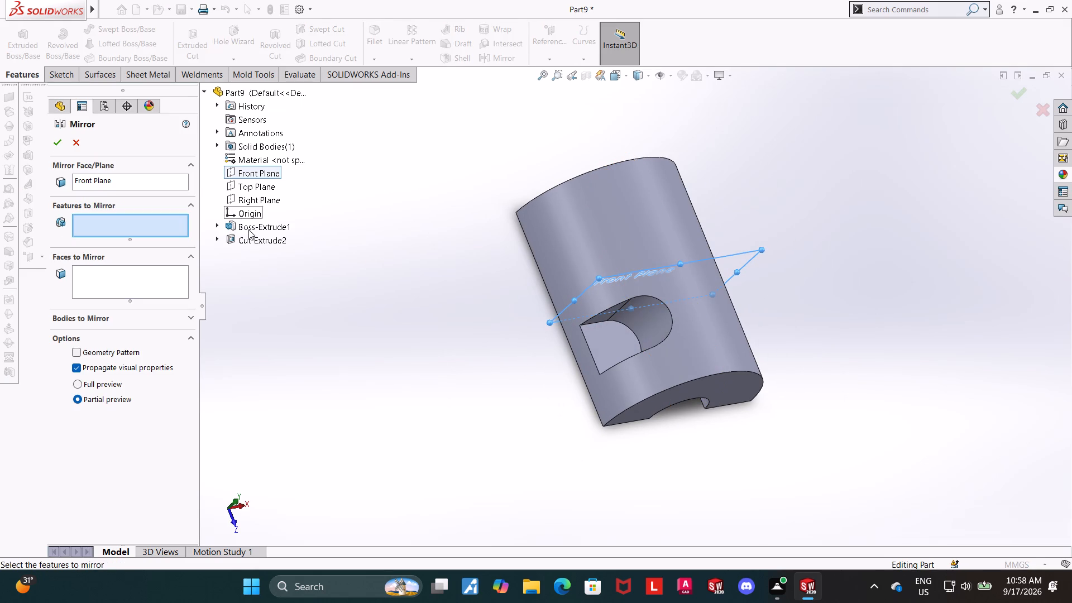
click(250, 241)
click(57, 142)
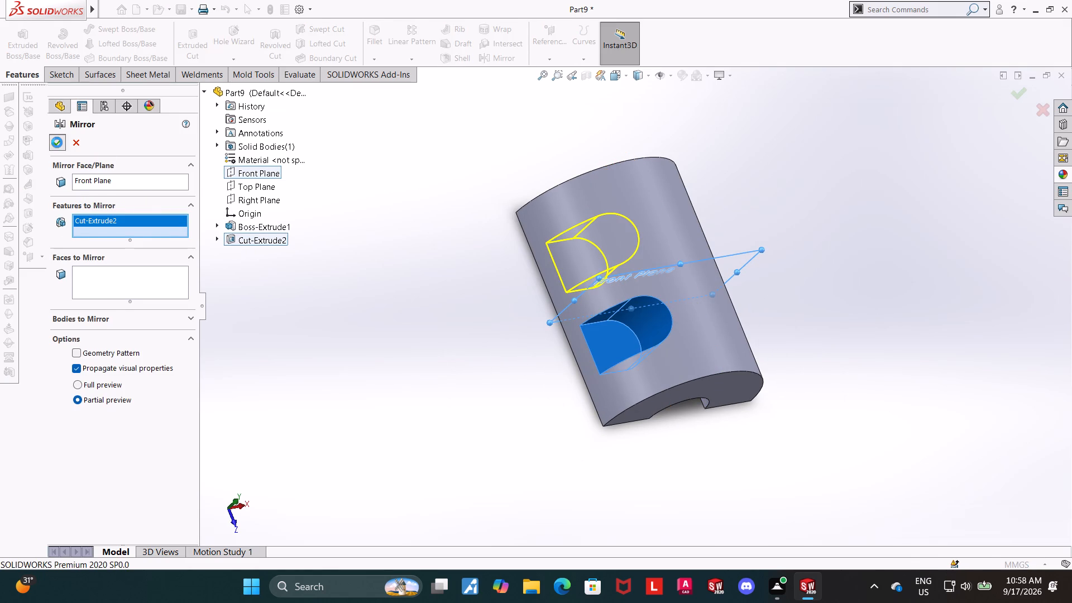
click(427, 242)
Mirror the mirrored recess feature about the Right Plane to create recesses on the opposite side of the half-sleeve.
middle_drag(414, 245, 387, 253)
middle_drag(357, 246, 330, 249)
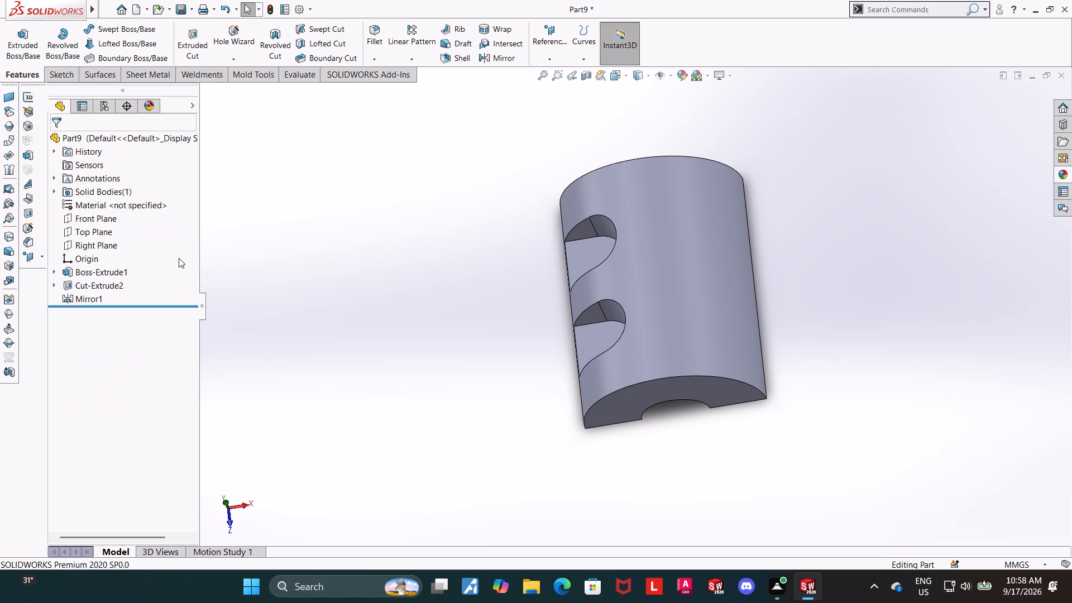
click(89, 243)
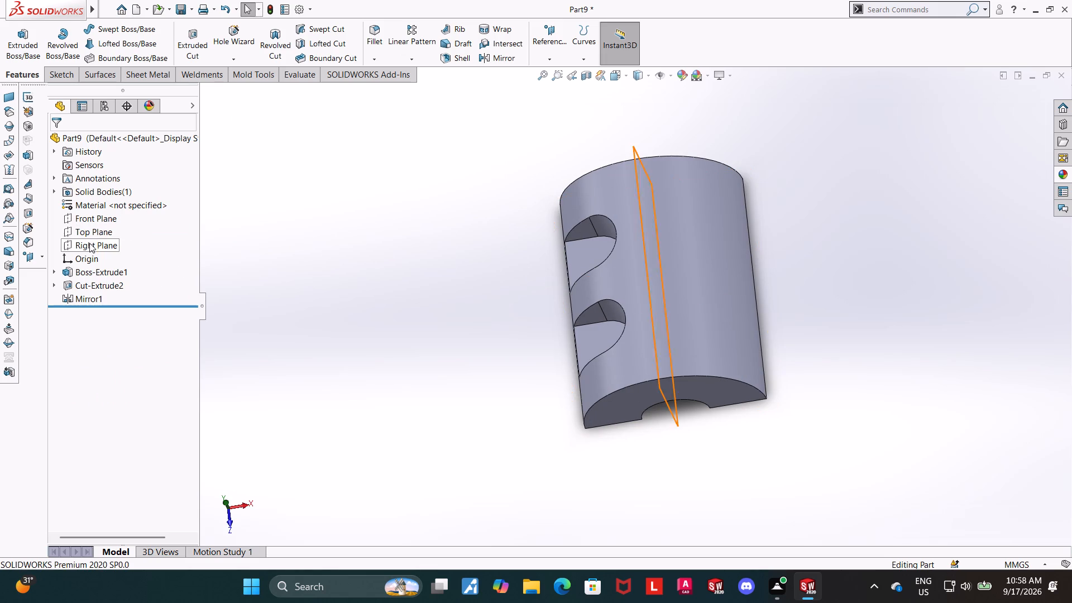
scroll(389, 227, up, 1)
middle_drag(389, 227, 435, 217)
click(514, 56)
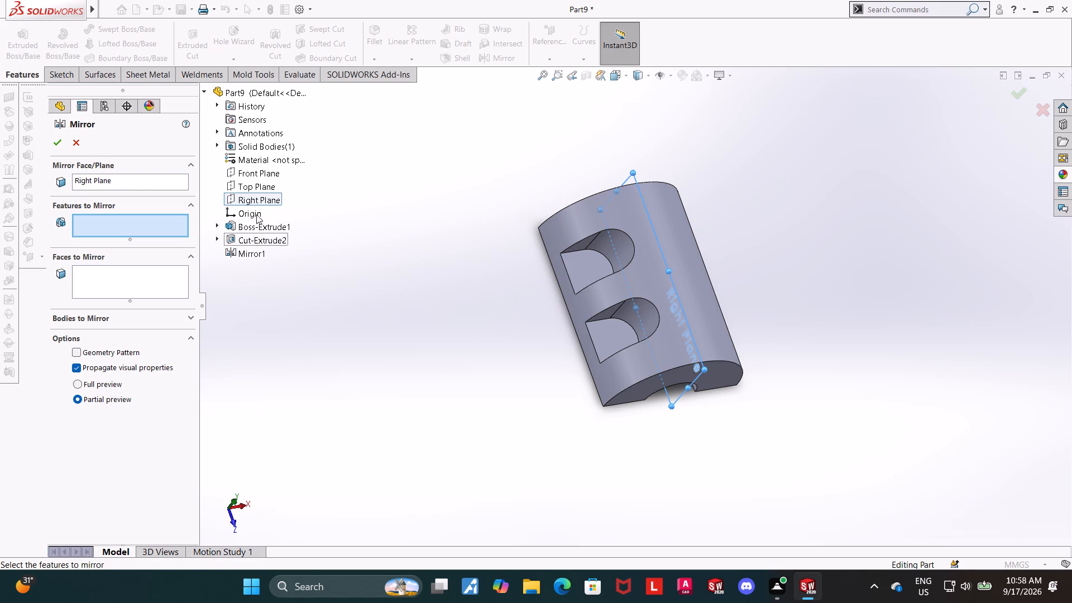
click(250, 251)
click(52, 142)
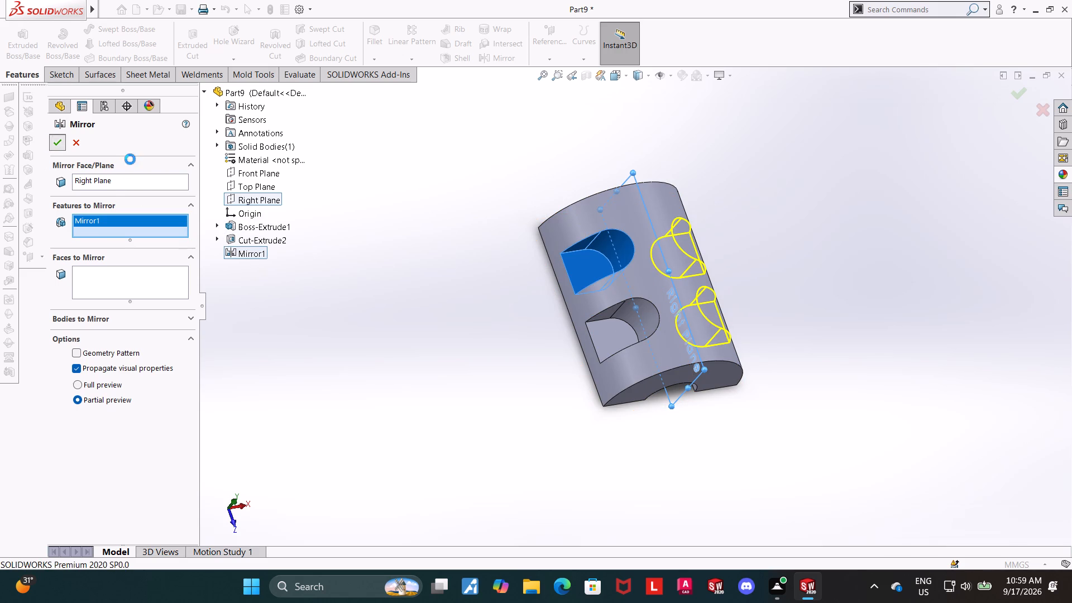
click(424, 270)
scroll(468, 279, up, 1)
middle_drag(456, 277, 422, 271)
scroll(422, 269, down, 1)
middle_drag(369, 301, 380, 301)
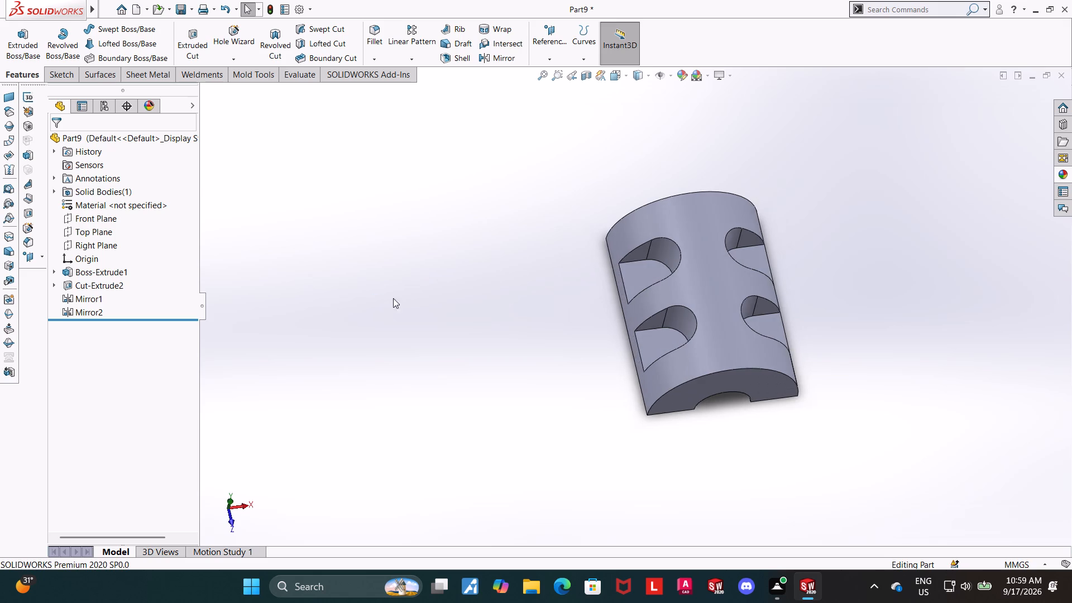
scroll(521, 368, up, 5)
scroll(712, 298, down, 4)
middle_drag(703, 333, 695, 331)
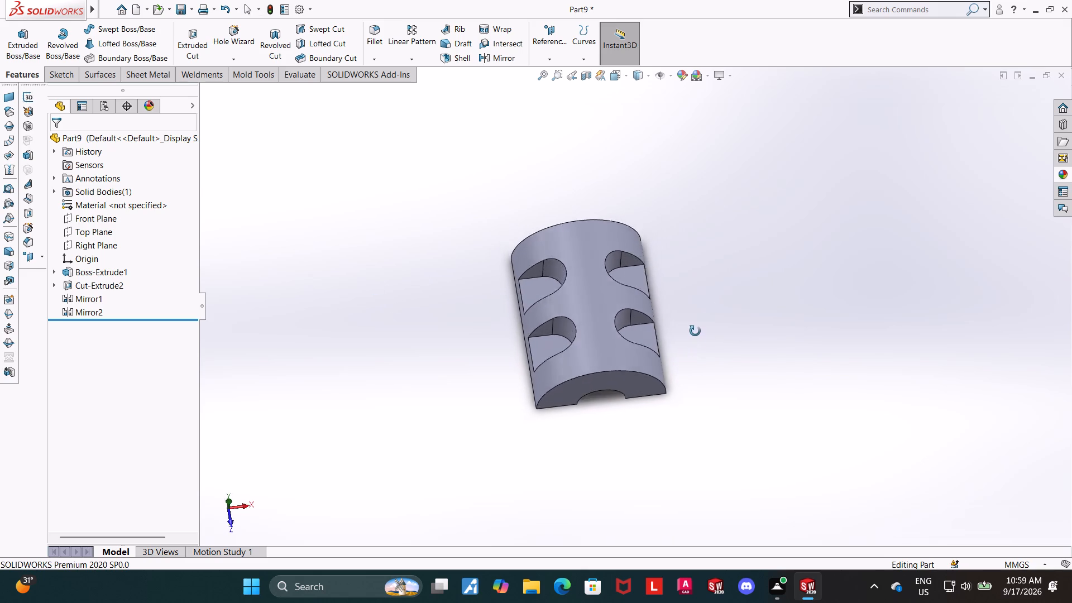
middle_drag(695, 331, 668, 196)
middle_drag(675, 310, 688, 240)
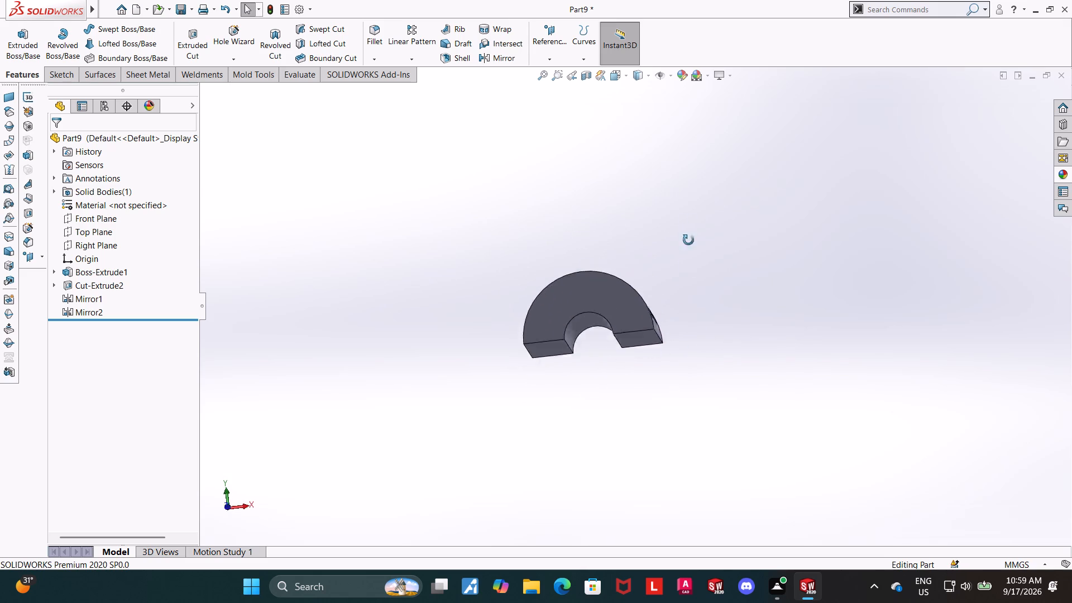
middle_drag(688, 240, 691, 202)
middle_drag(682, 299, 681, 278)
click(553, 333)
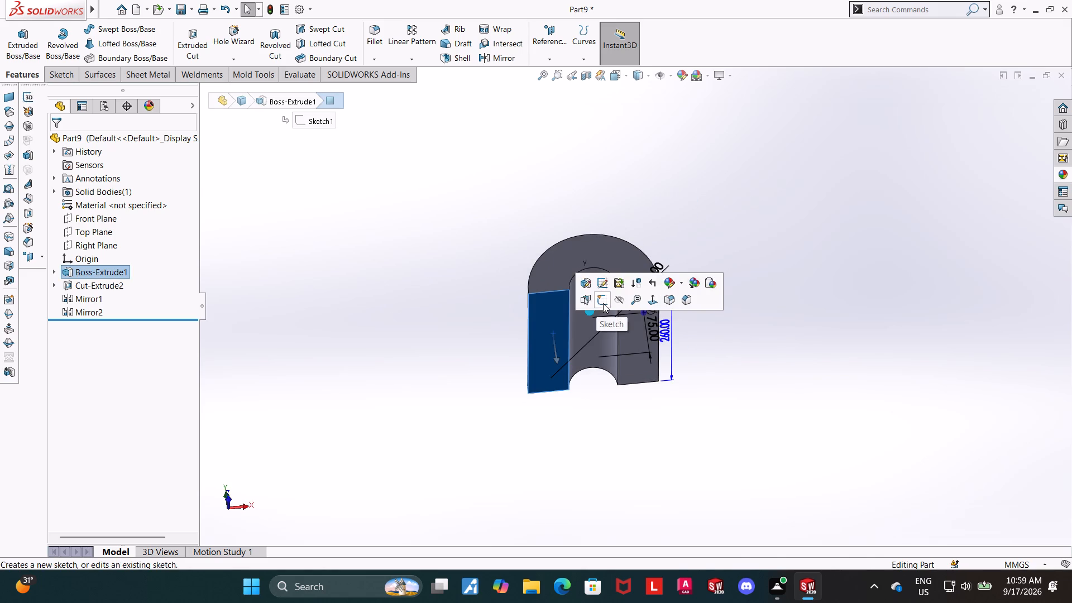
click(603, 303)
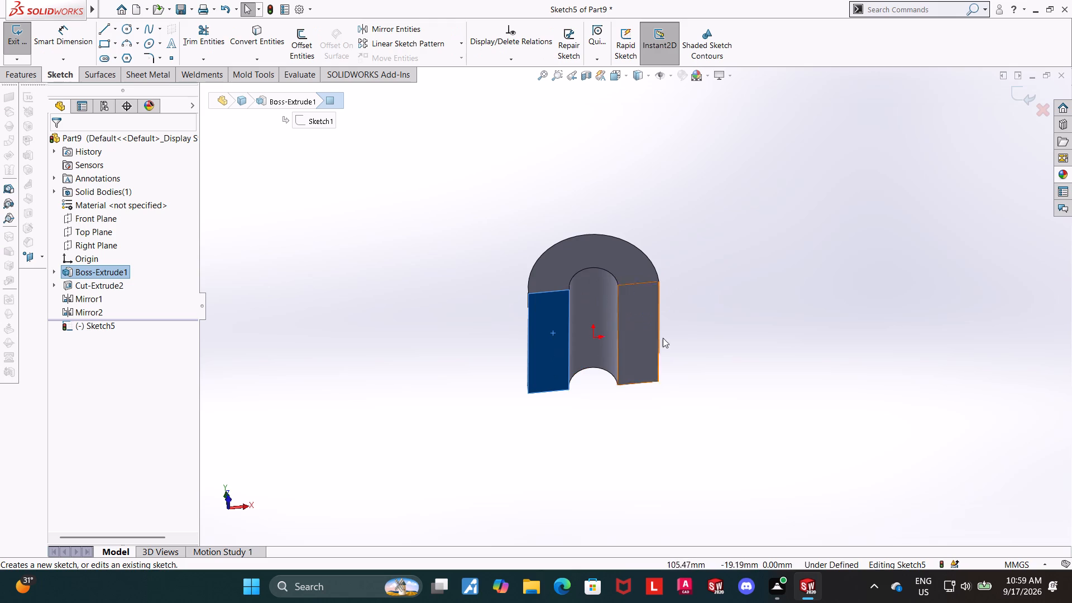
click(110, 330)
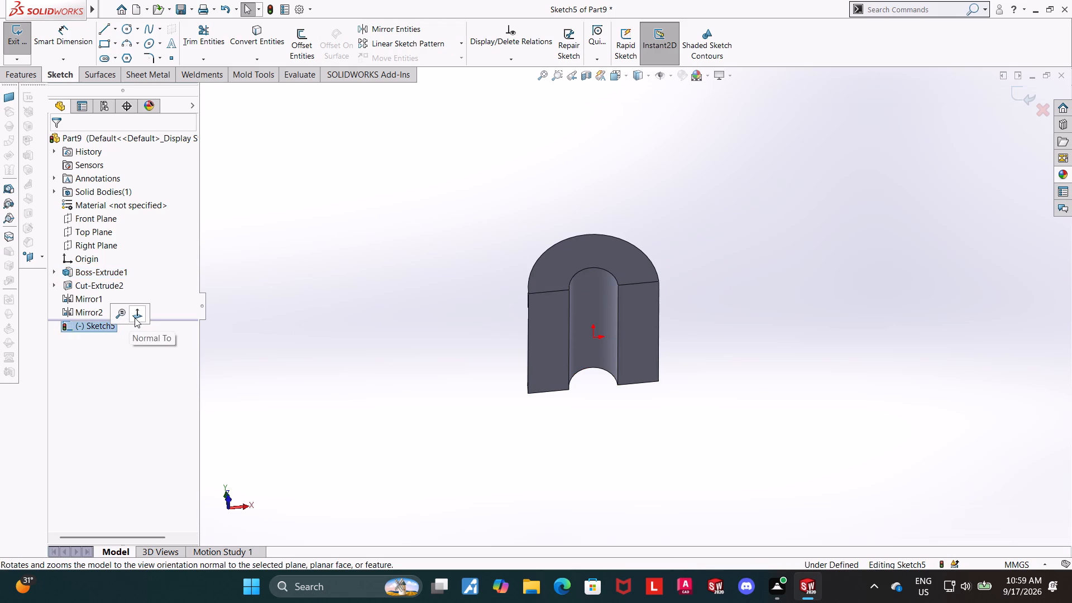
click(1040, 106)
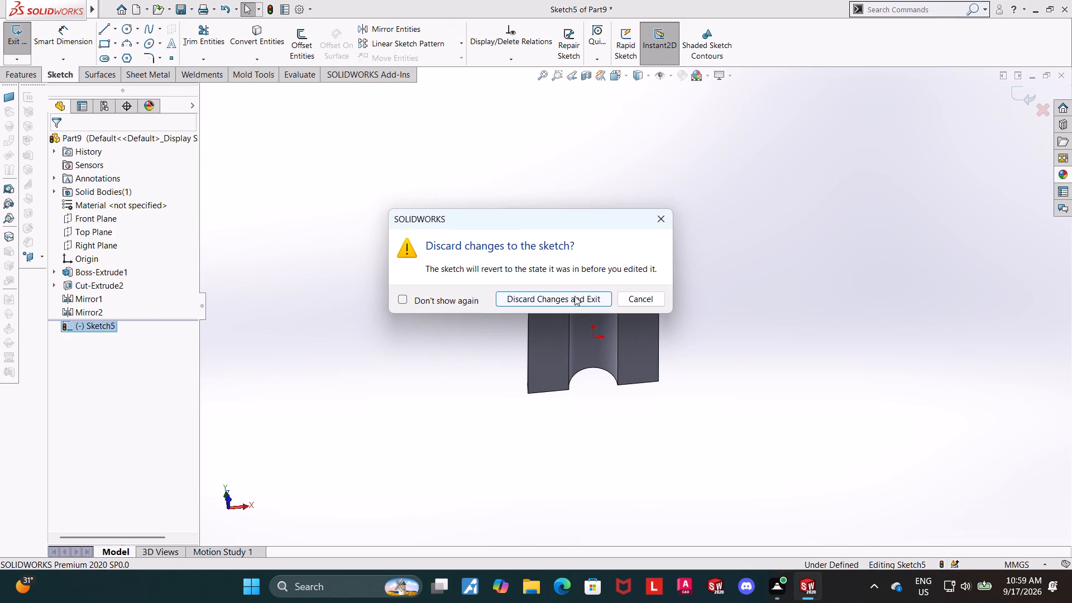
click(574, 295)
Sketch on the original recess's floor, viewed normal, and draw a 60 mm vertical construction line between the rounded end's arc endpoints.
middle_drag(826, 186, 830, 412)
middle_drag(767, 319, 773, 350)
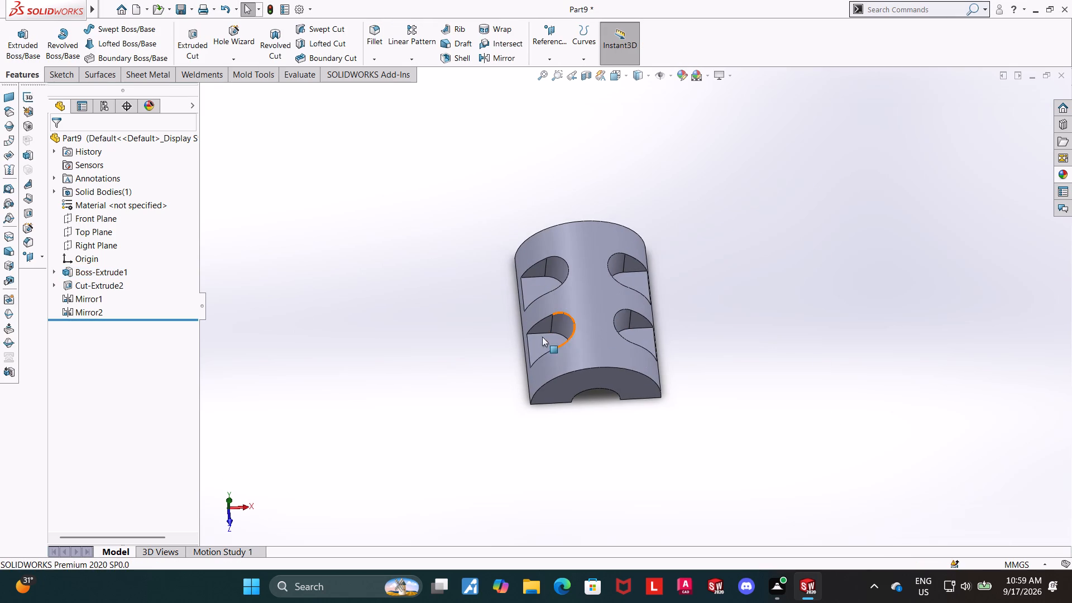
click(547, 336)
right_click(547, 336)
click(572, 318)
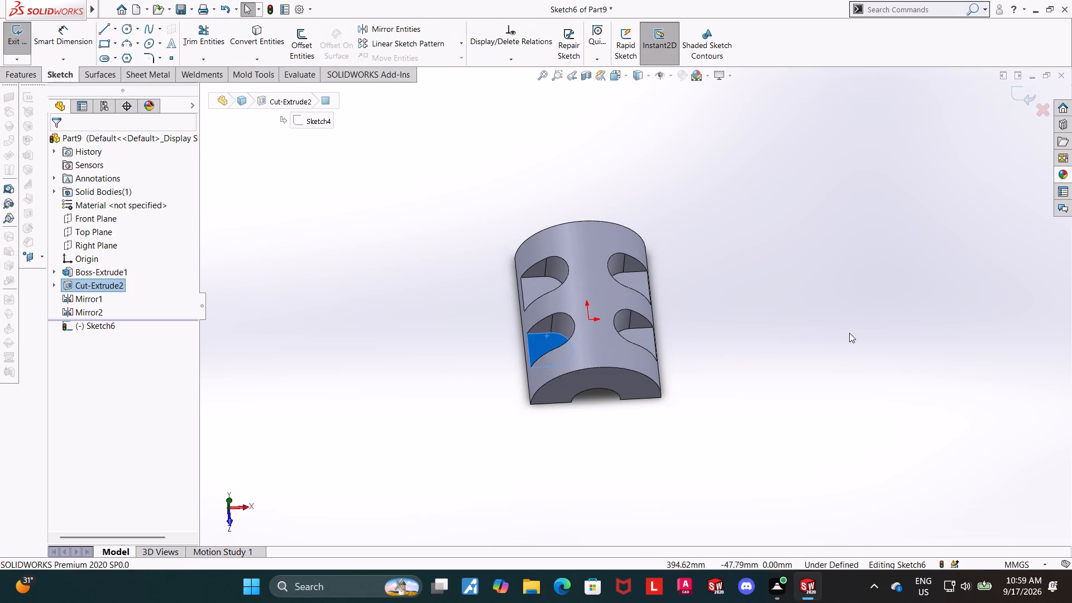
click(849, 333)
click(114, 328)
click(139, 313)
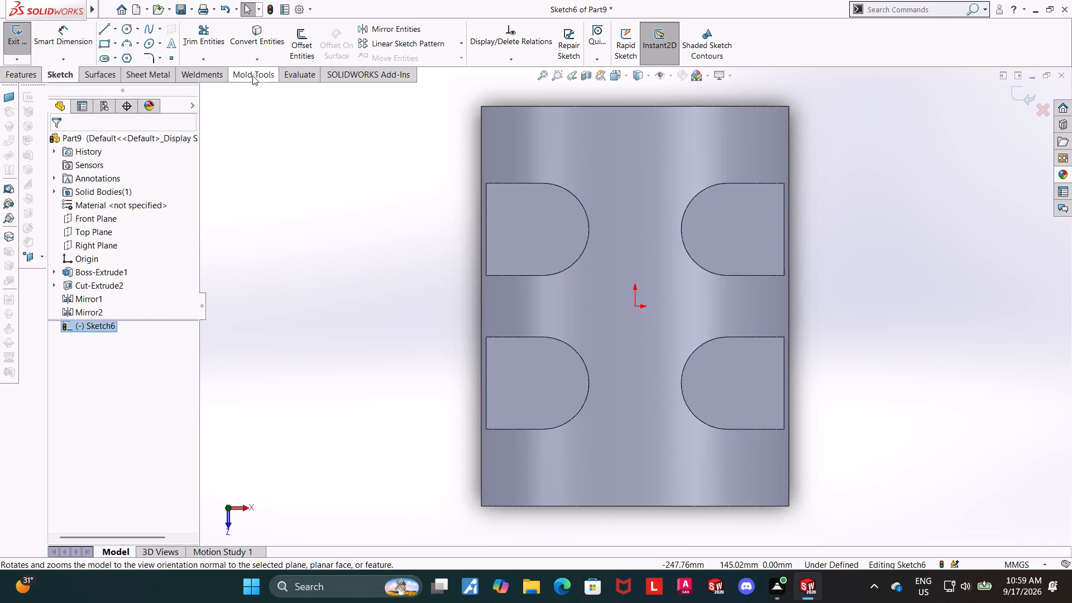
click(126, 29)
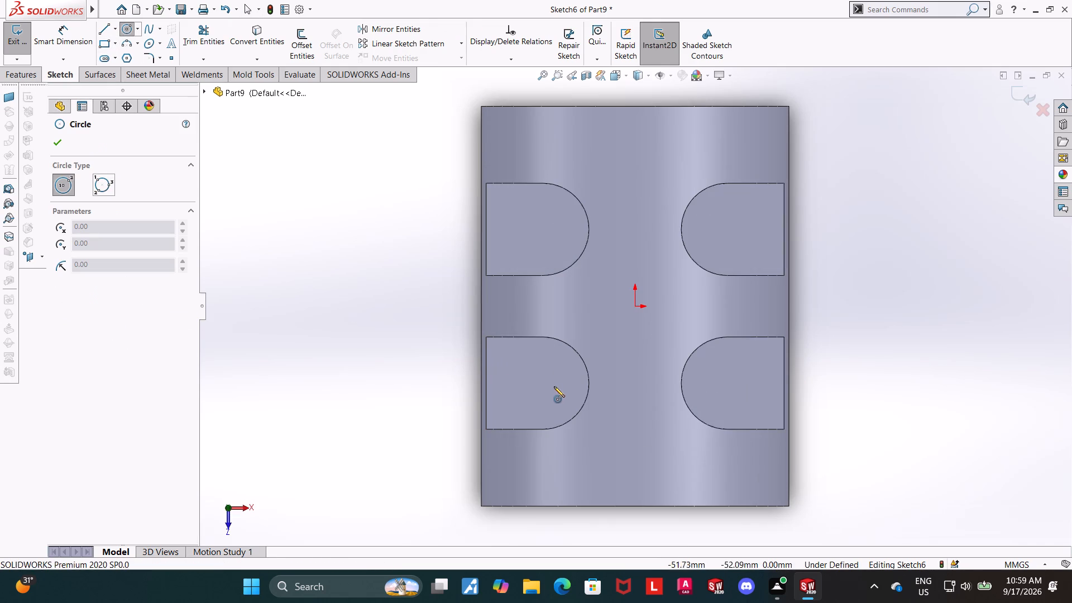
key(Escape)
click(114, 31)
click(113, 55)
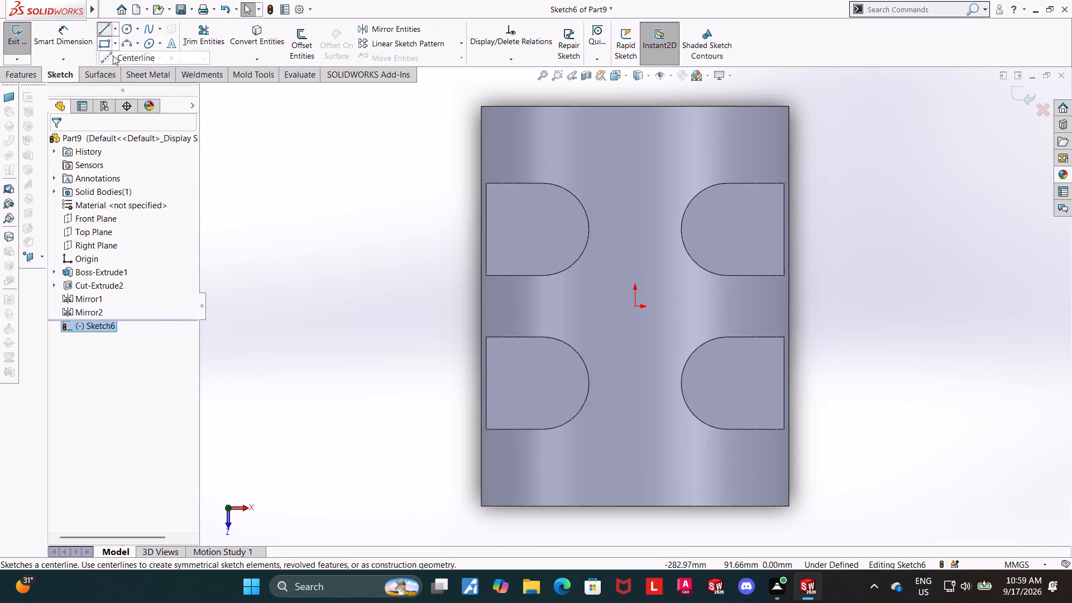
click(543, 428)
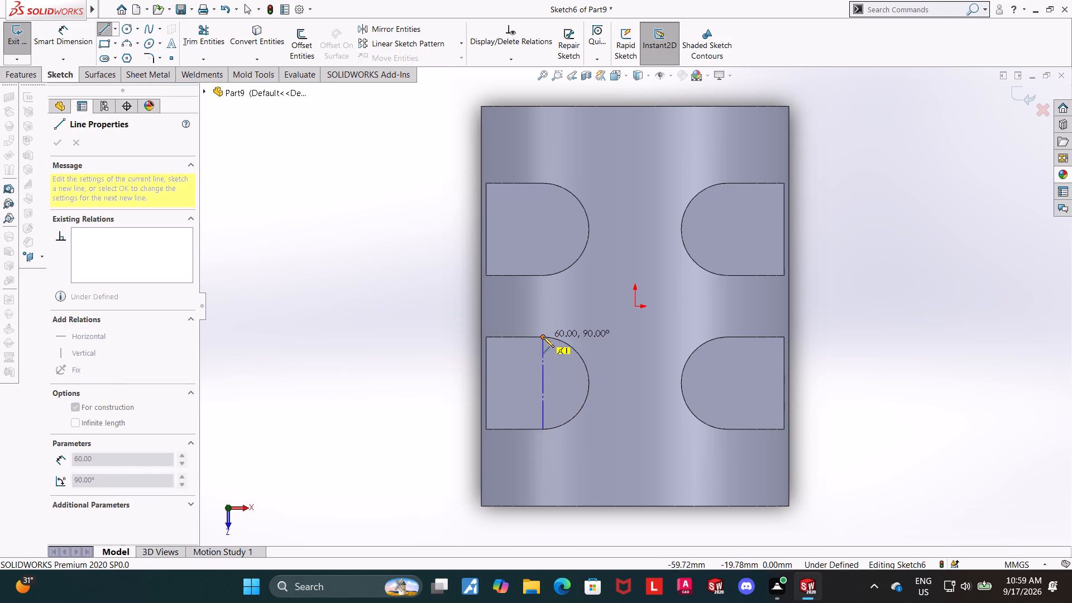
click(543, 337)
key(Escape)
key(Escape)
key(Escape)
Draw a circle of about 41 mm diameter centred on the midpoint of the construction line.
click(126, 27)
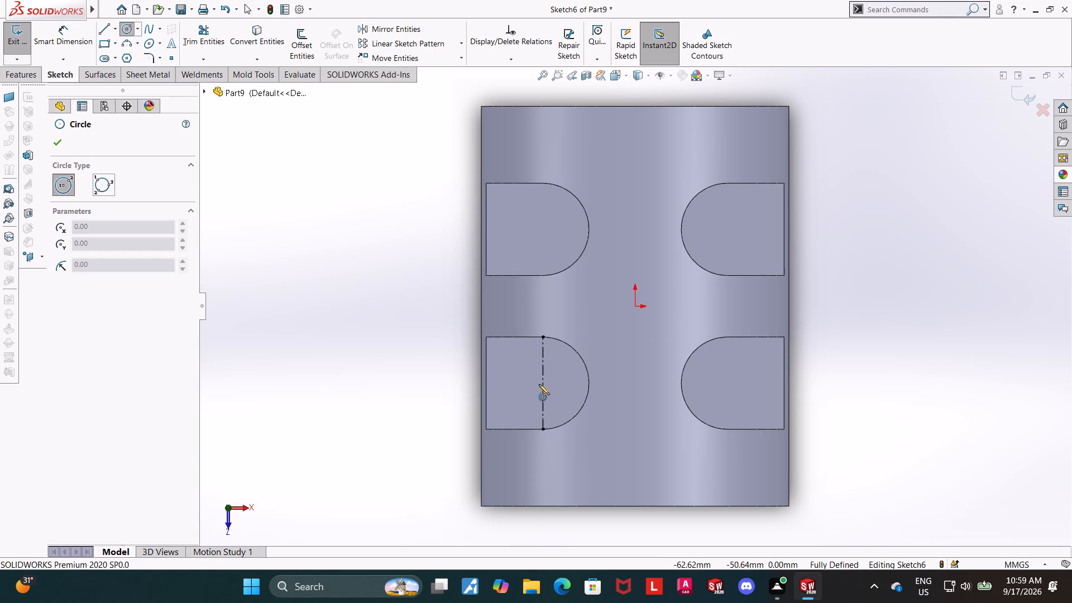
click(542, 382)
click(572, 372)
key(Escape)
key(Escape)
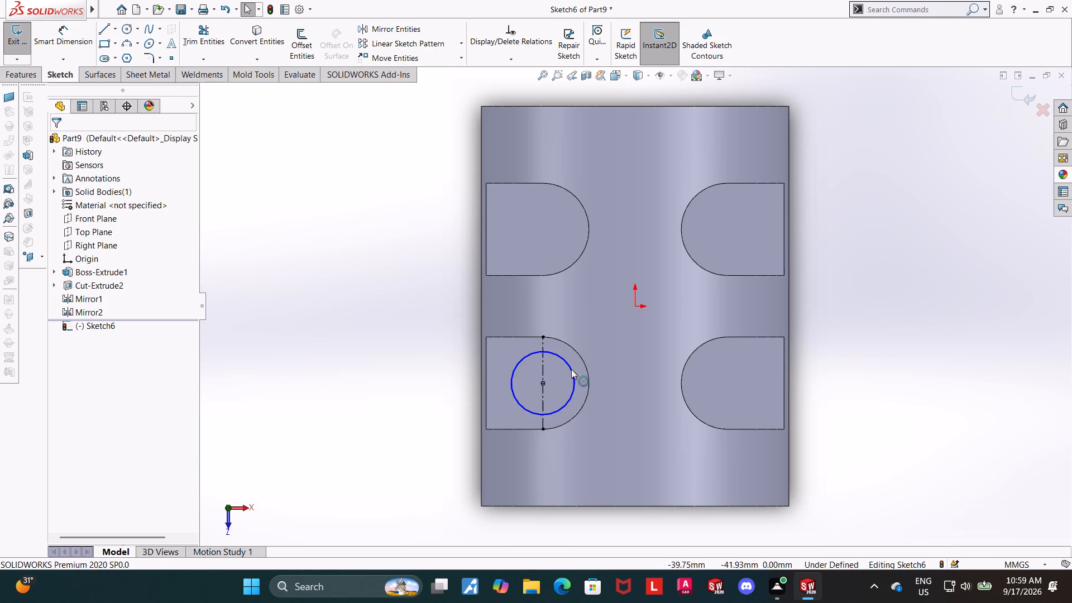
key(Escape)
Add a concentric relation between the circle and the recess's rounded edge.
click(568, 368)
ctrl+click(578, 355)
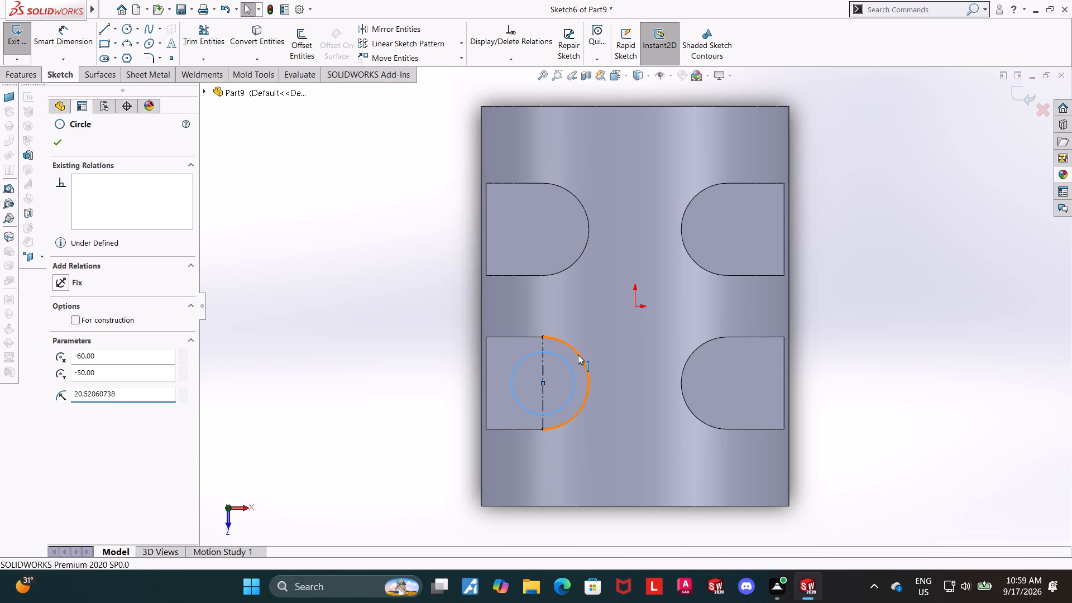
click(63, 372)
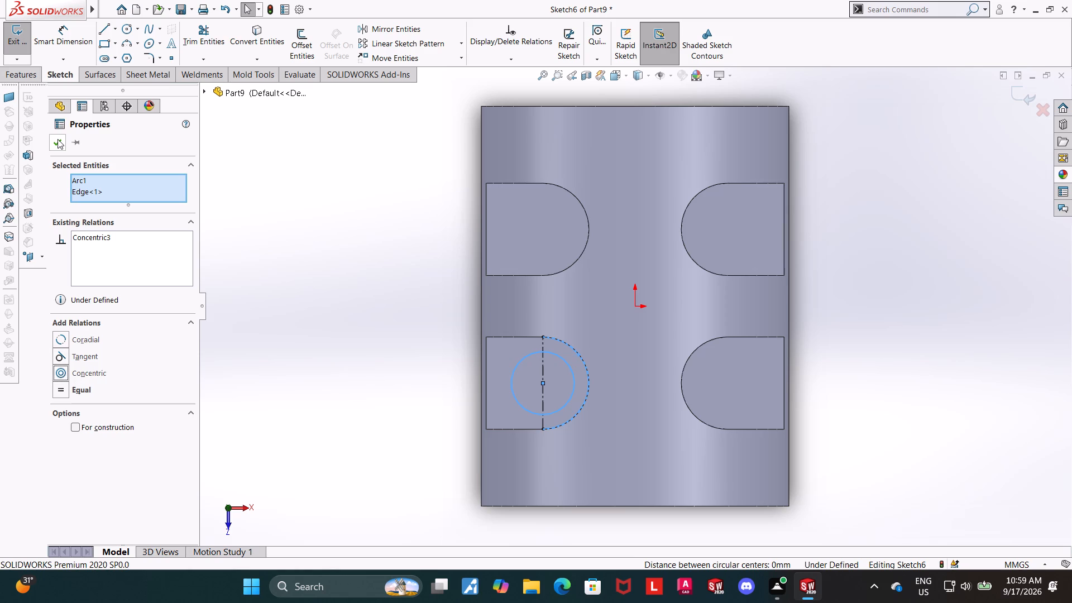
click(58, 139)
click(384, 284)
key(Escape)
key(Escape)
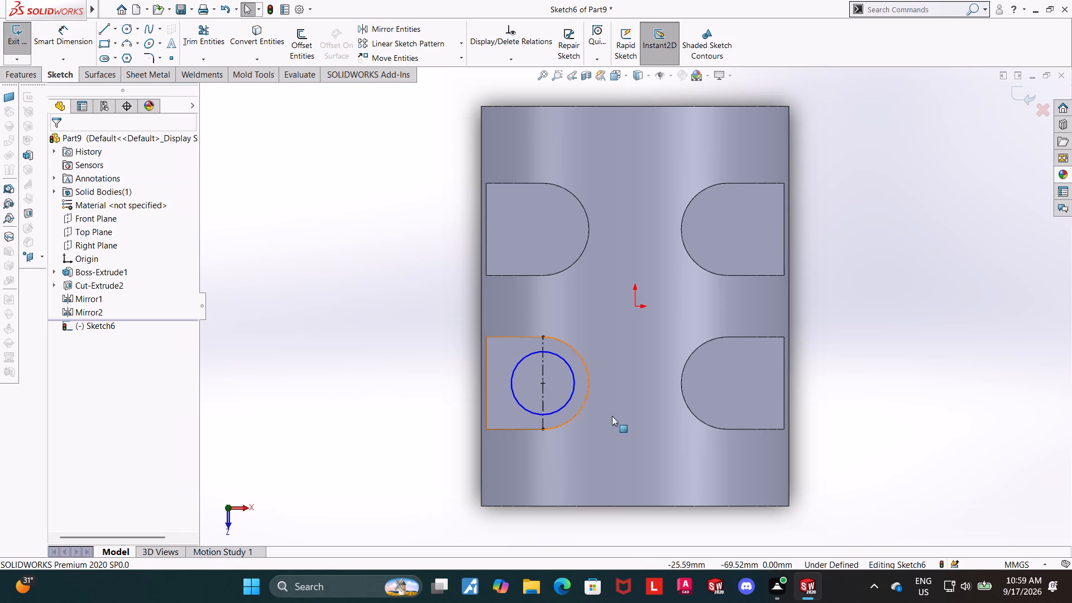
scroll(600, 387, up, 2)
key(Escape)
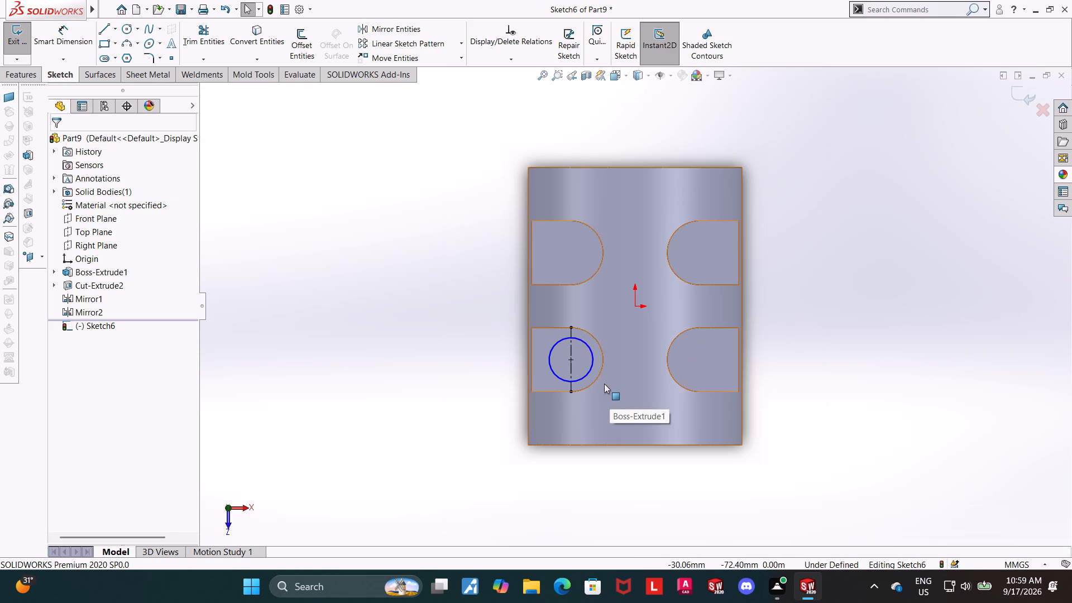
key(Escape)
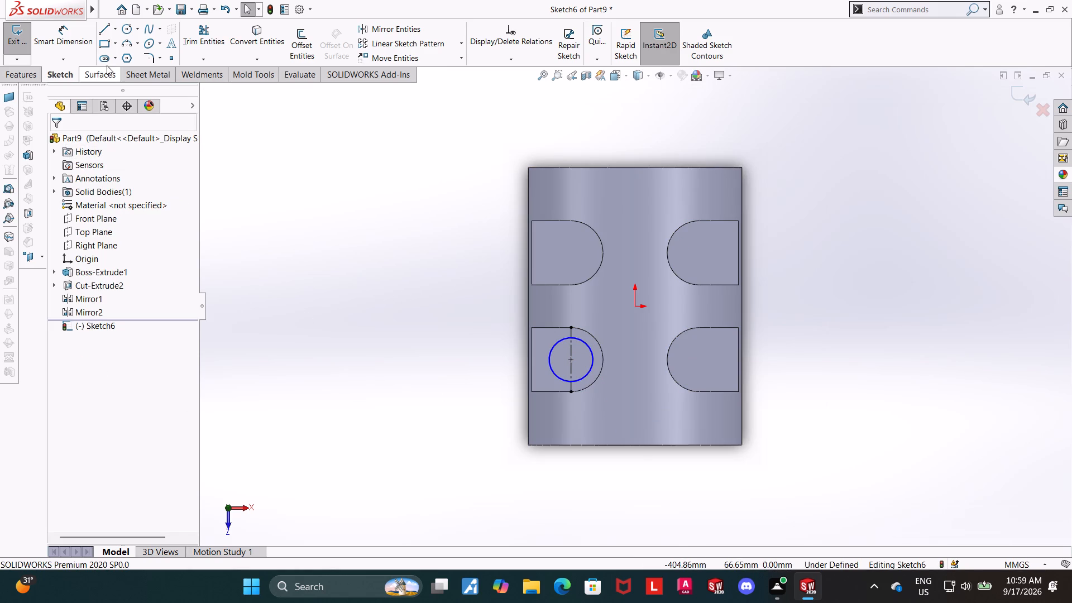
Dimension the circle's diameter as 20 mm and exit the sketch.
click(95, 44)
key(Escape)
click(70, 34)
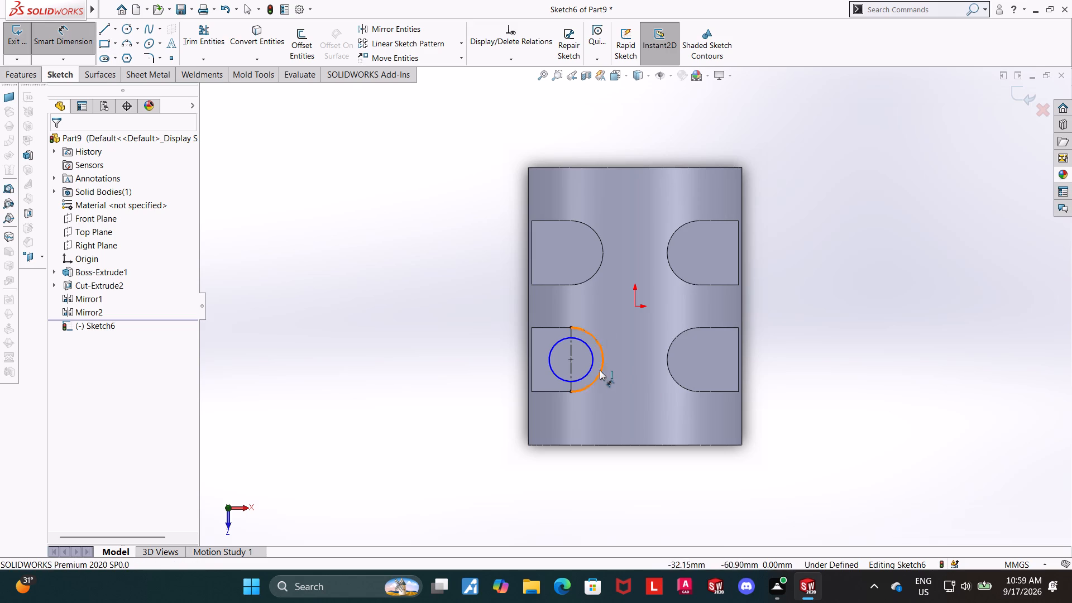
click(593, 367)
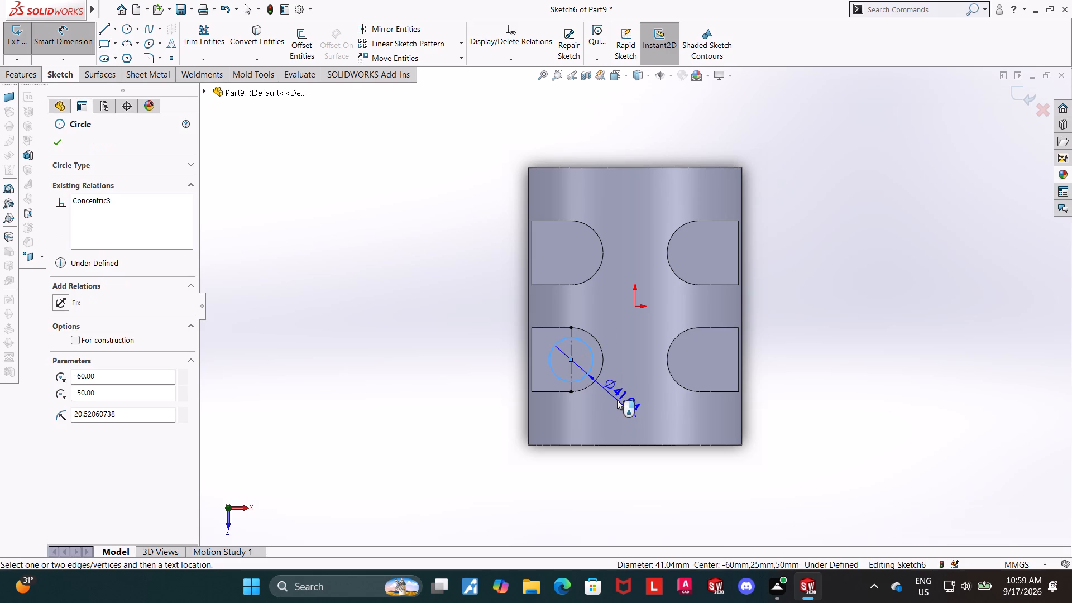
double_click(617, 400)
text(20)
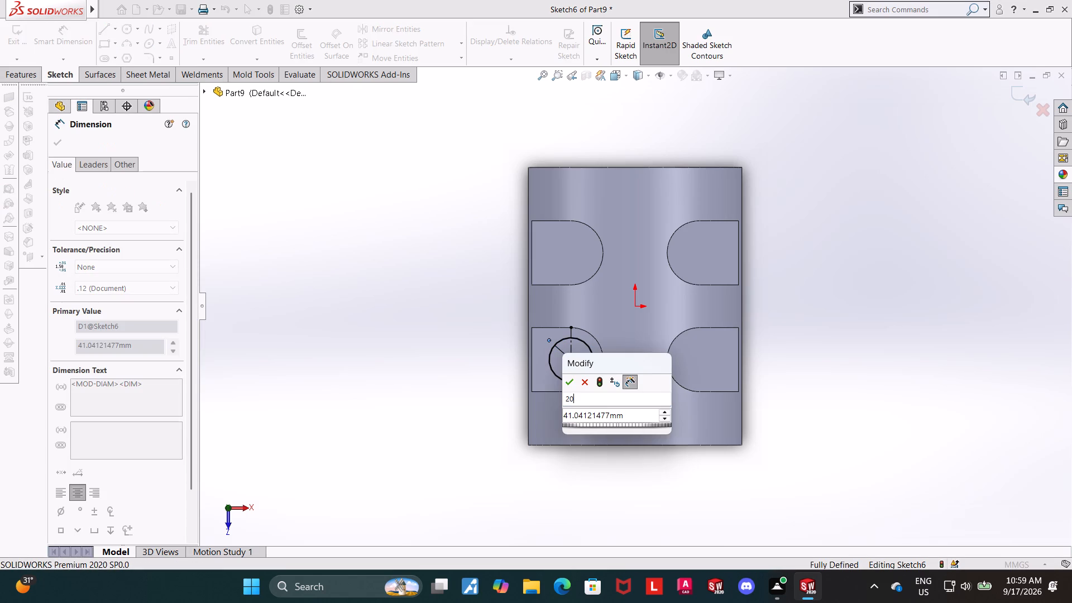
key(Return)
key(Escape)
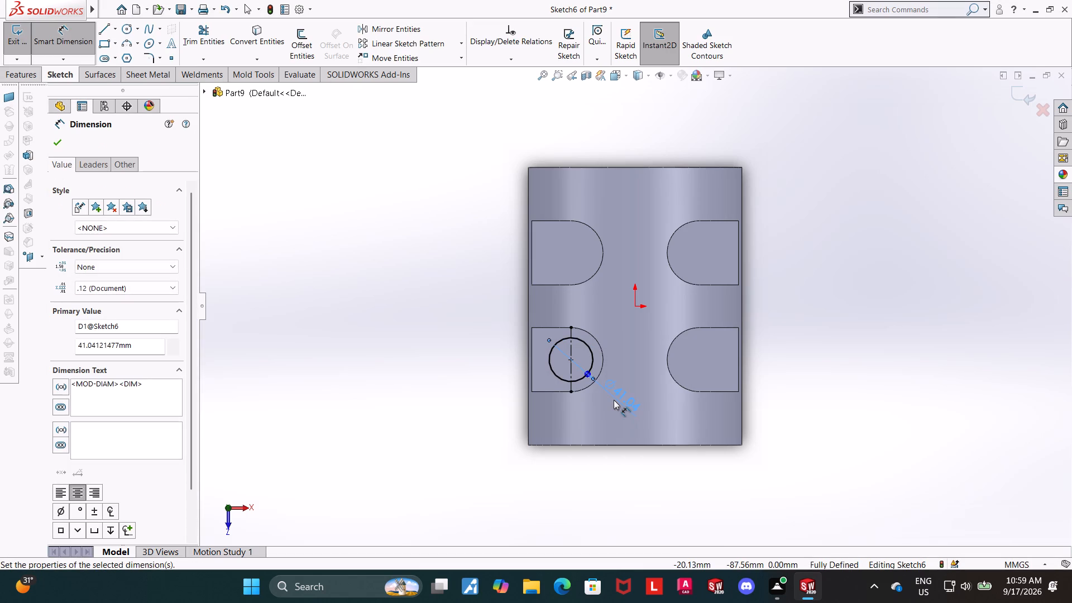
double_click(629, 399)
text(20)
key(Return)
key(Escape)
key(Escape)
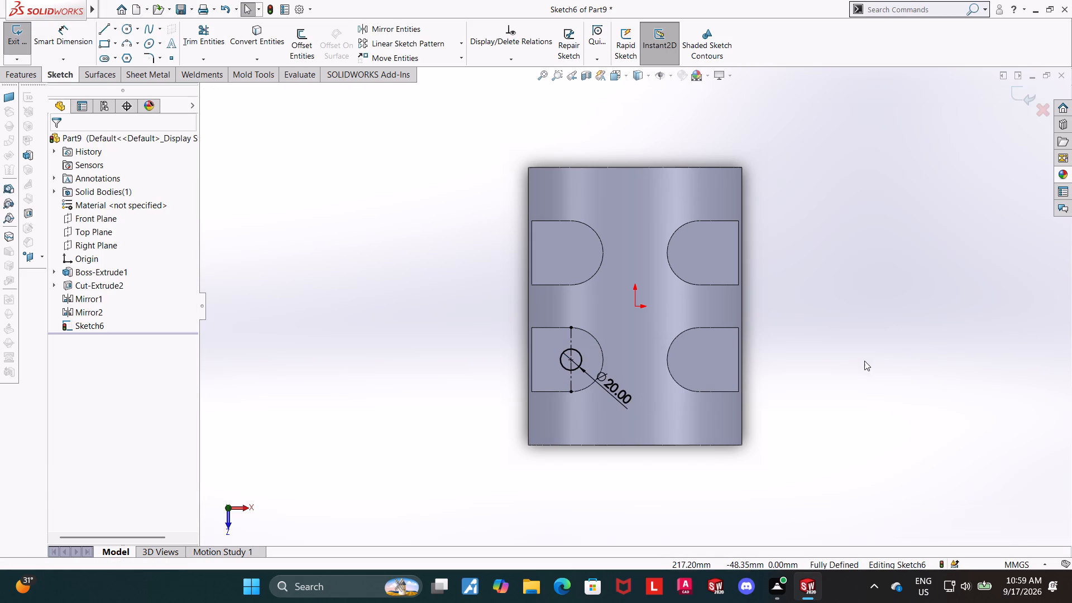
middle_drag(862, 357, 856, 288)
click(1021, 98)
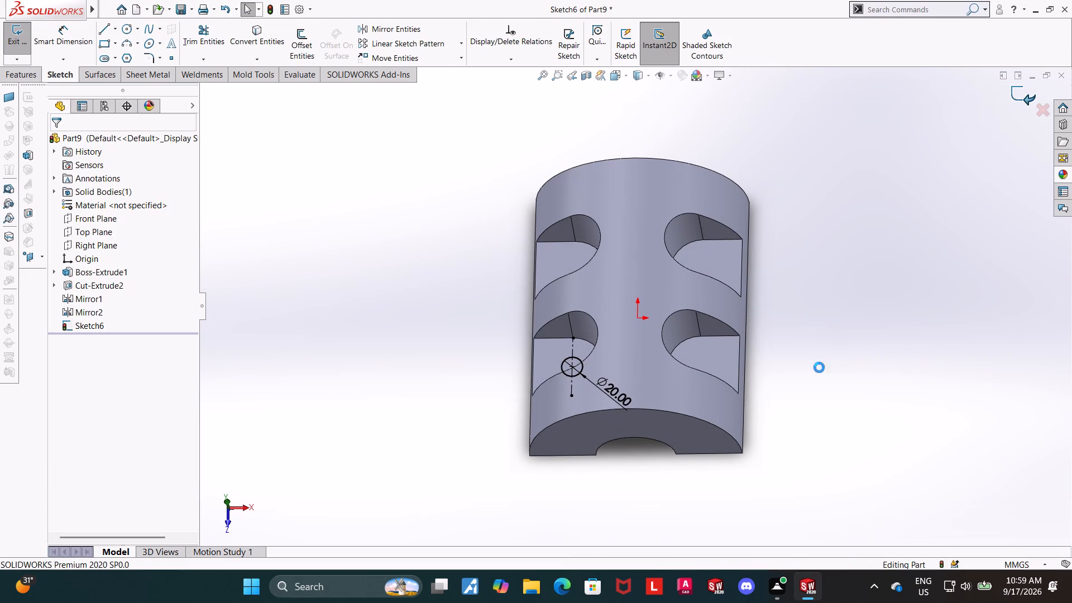
Cut-extrude the 20 mm circle down through the recess floor to make a bolt hole.
middle_drag(807, 394, 810, 320)
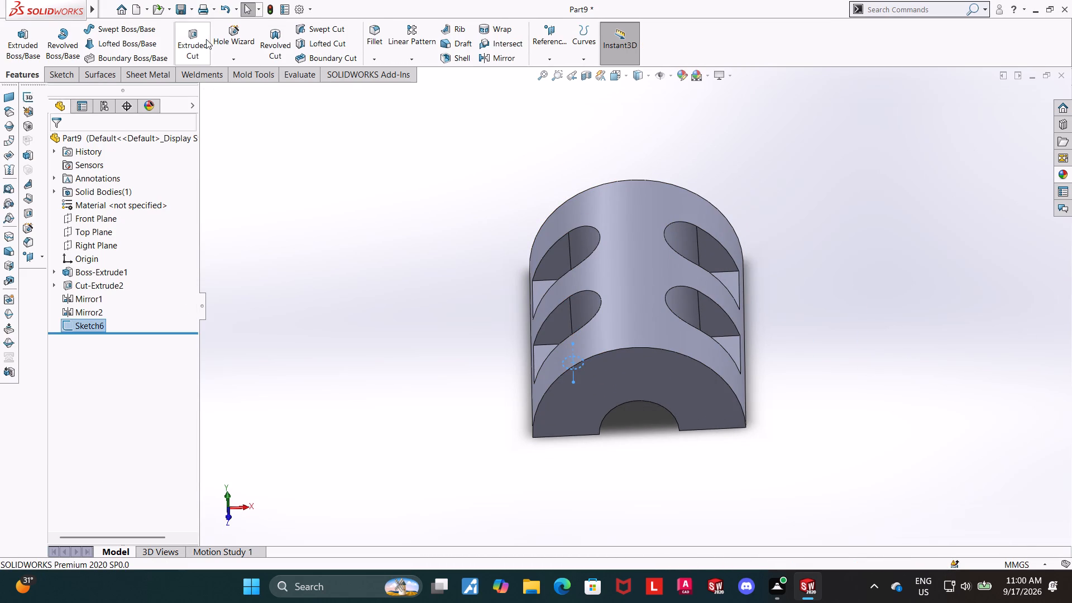
click(208, 39)
middle_drag(323, 289, 312, 248)
click(53, 141)
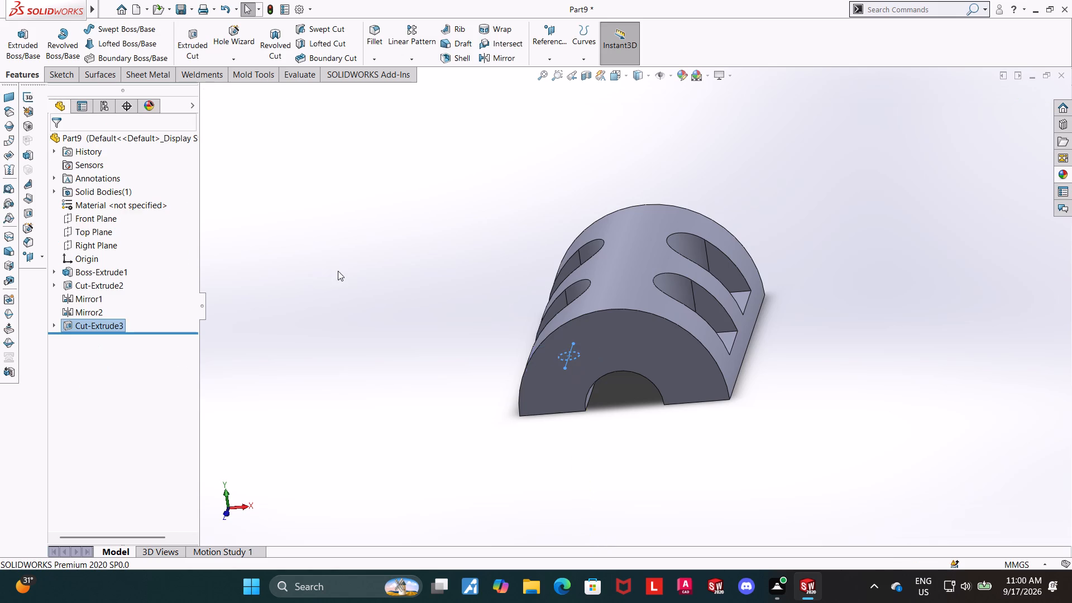
Mirror the bolt hole cut about the Front Plane into the other recess on the same side.
middle_drag(339, 283, 353, 350)
click(367, 374)
middle_drag(371, 373, 396, 429)
click(104, 326)
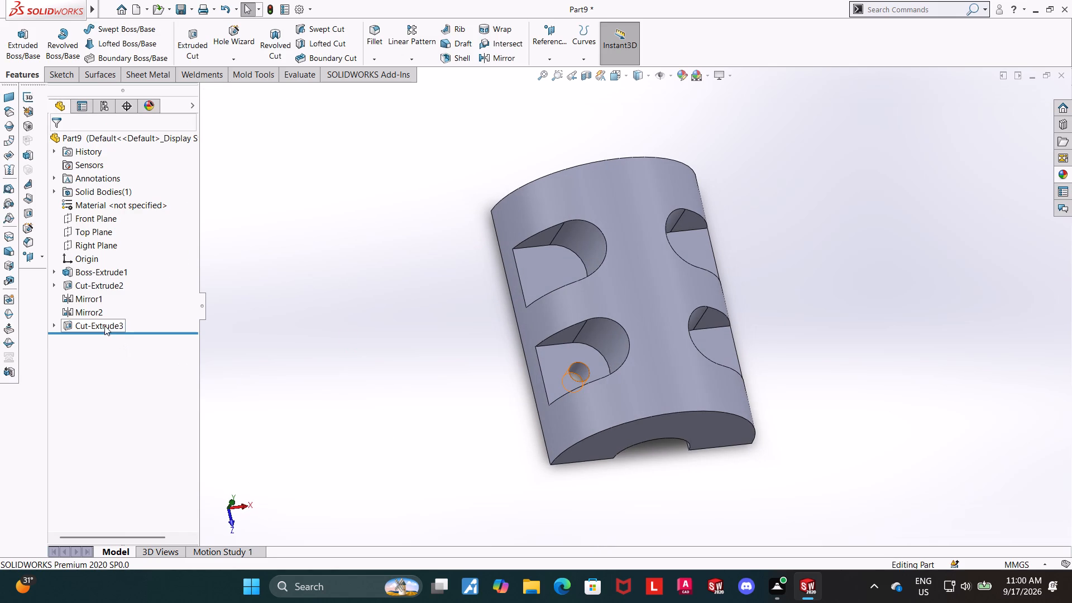
click(510, 59)
click(207, 92)
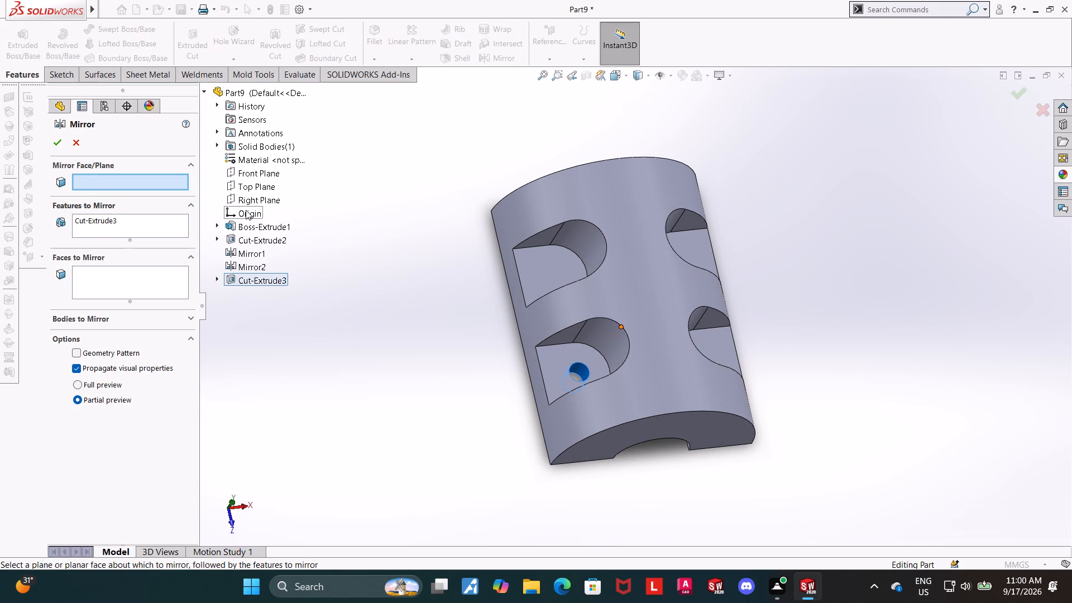
click(252, 169)
click(58, 143)
click(329, 321)
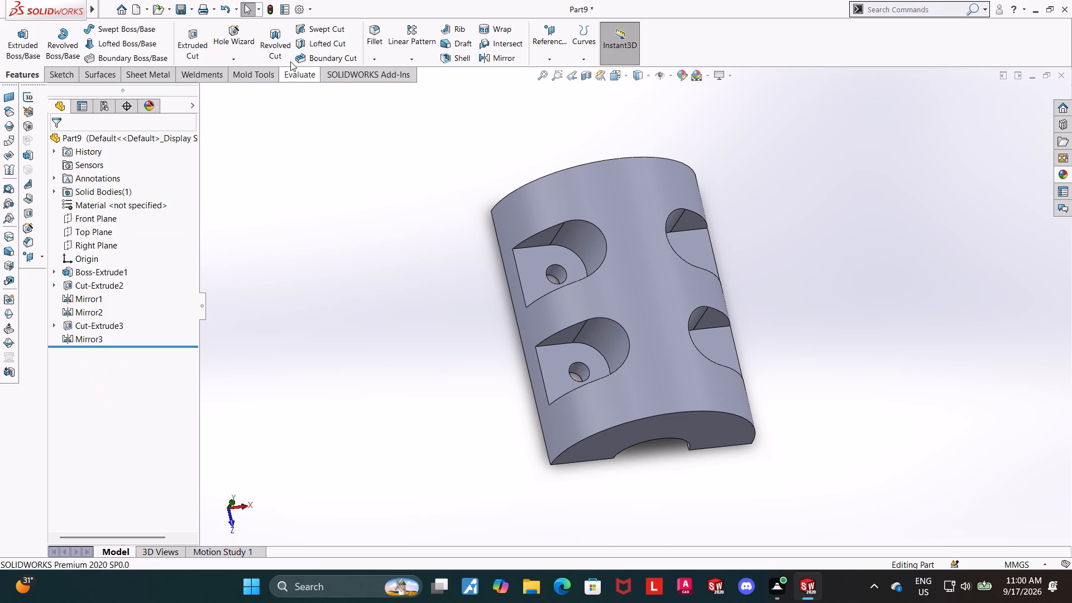
Mirror the previously mirrored bolt hole about the Right Plane into the recesses on the opposite side.
click(497, 58)
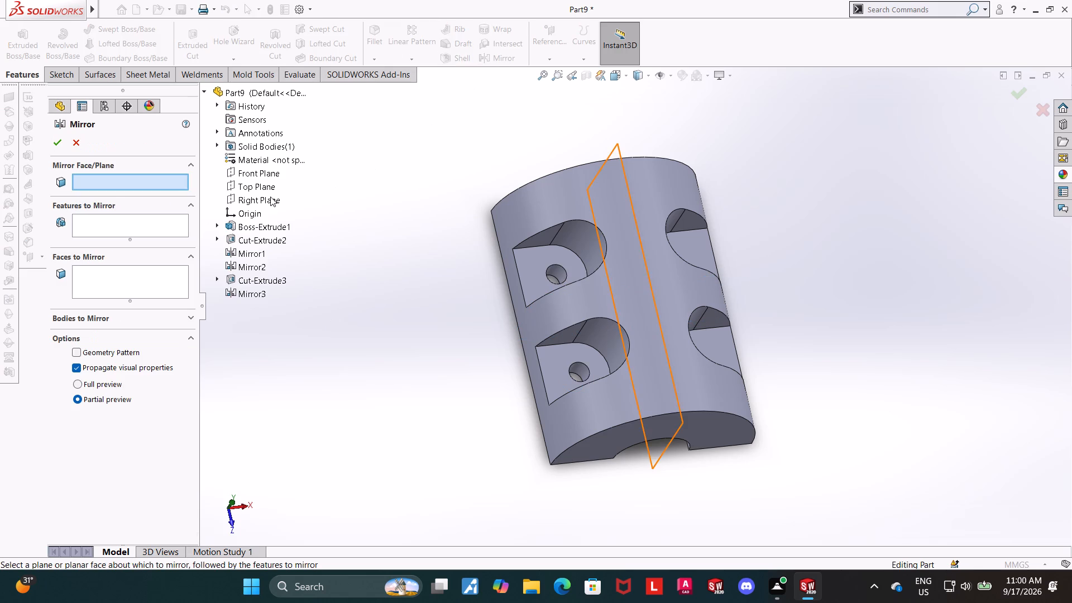
click(254, 198)
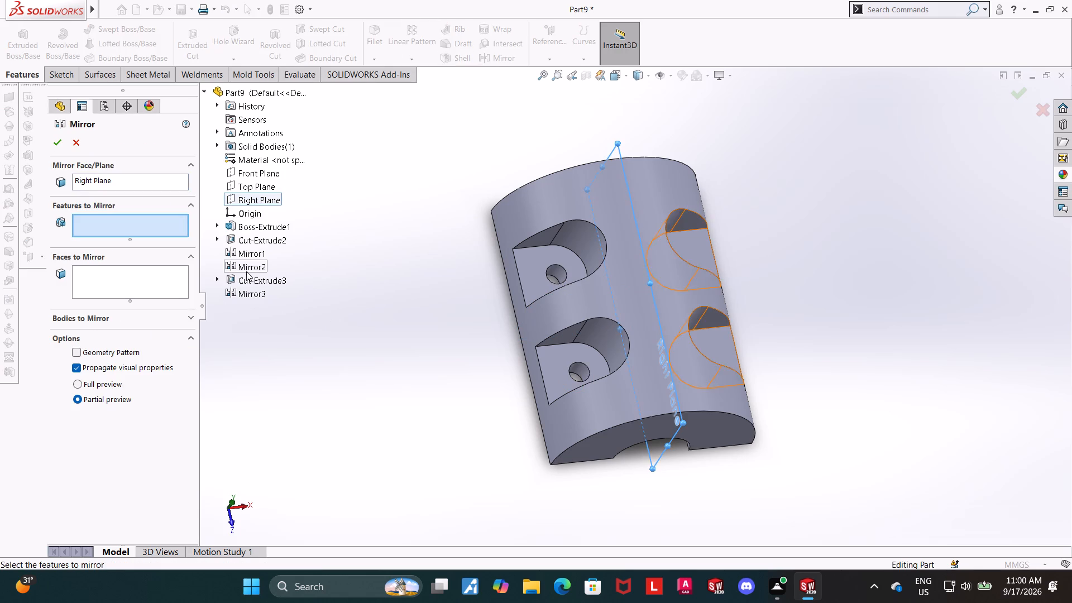
click(245, 293)
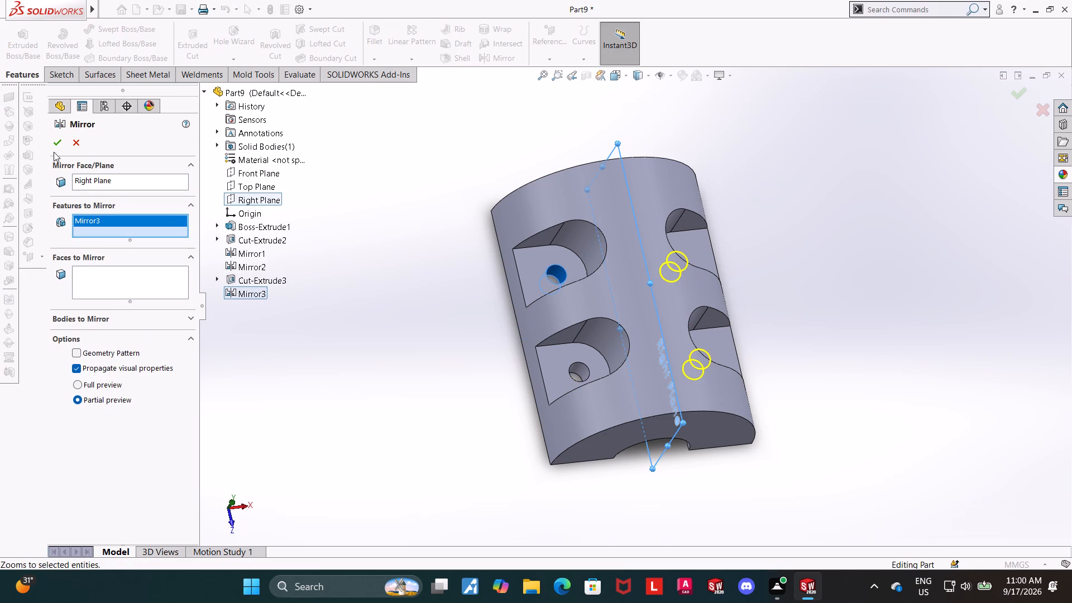
click(55, 145)
Examine the half-sleeve from several directions to check the recesses and mirrored bolt holes.
click(372, 291)
middle_drag(360, 292, 339, 255)
scroll(356, 289, up, 1)
click(333, 337)
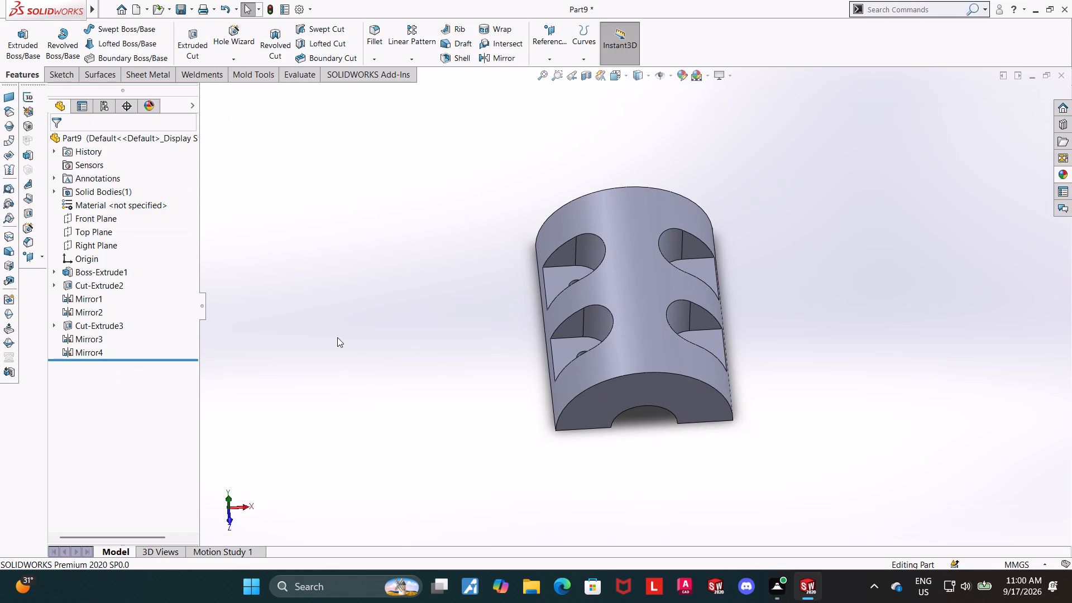
middle_drag(352, 352, 353, 257)
middle_drag(391, 349, 391, 345)
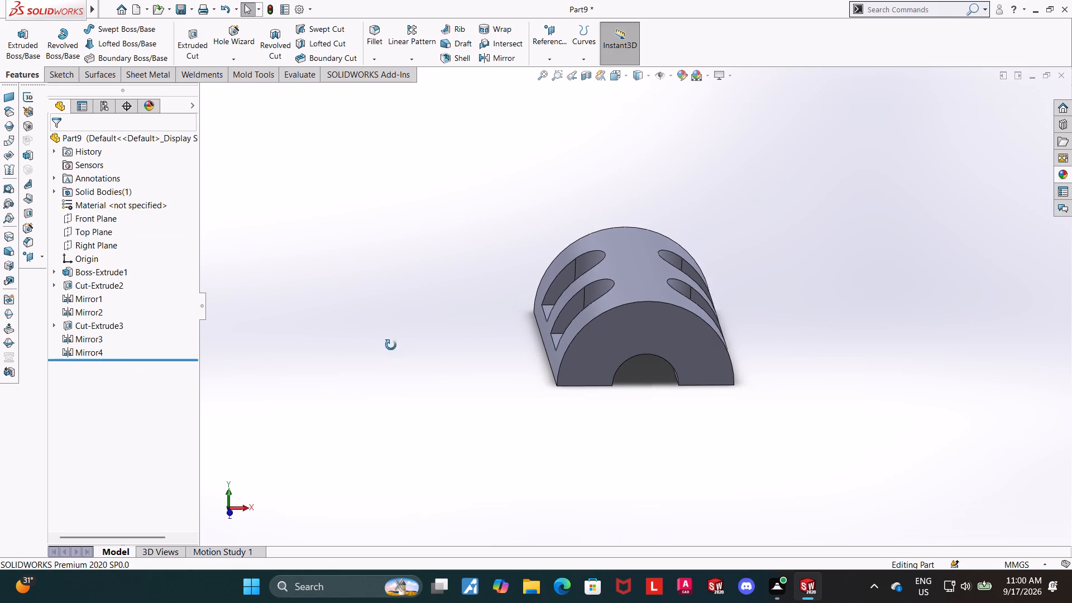
middle_drag(391, 345, 739, 386)
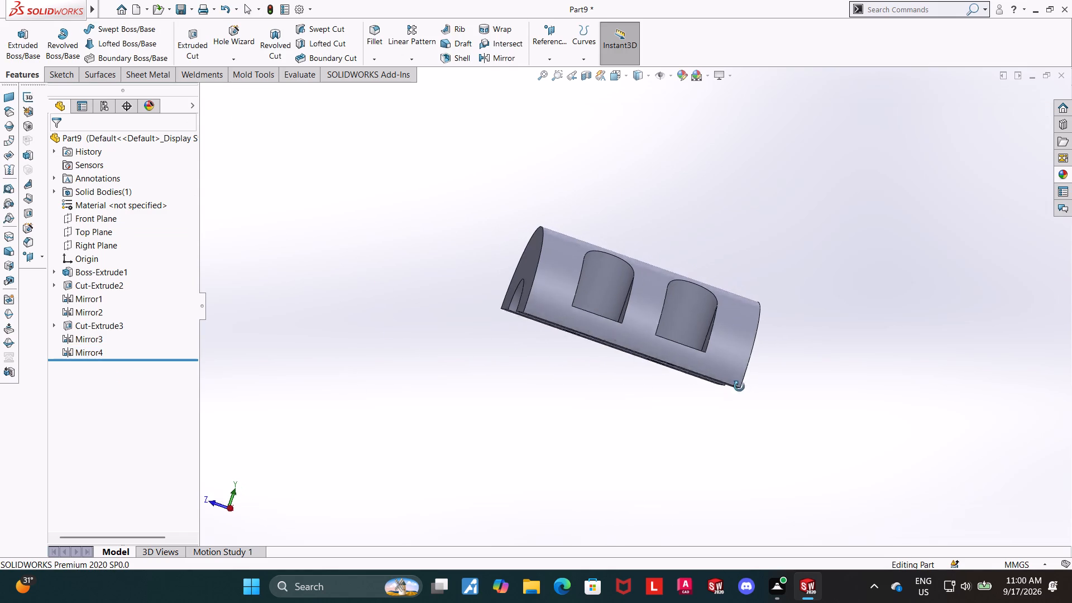
middle_drag(739, 386, 738, 389)
middle_drag(738, 416, 682, 423)
scroll(807, 202, down, 1)
middle_drag(765, 268, 753, 280)
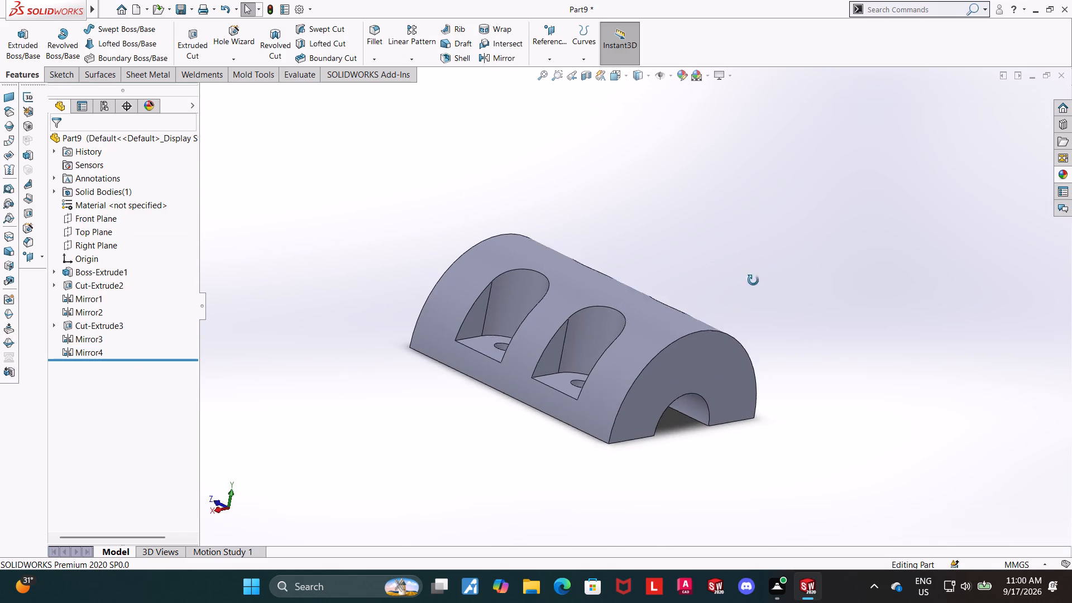
middle_drag(753, 280, 736, 312)
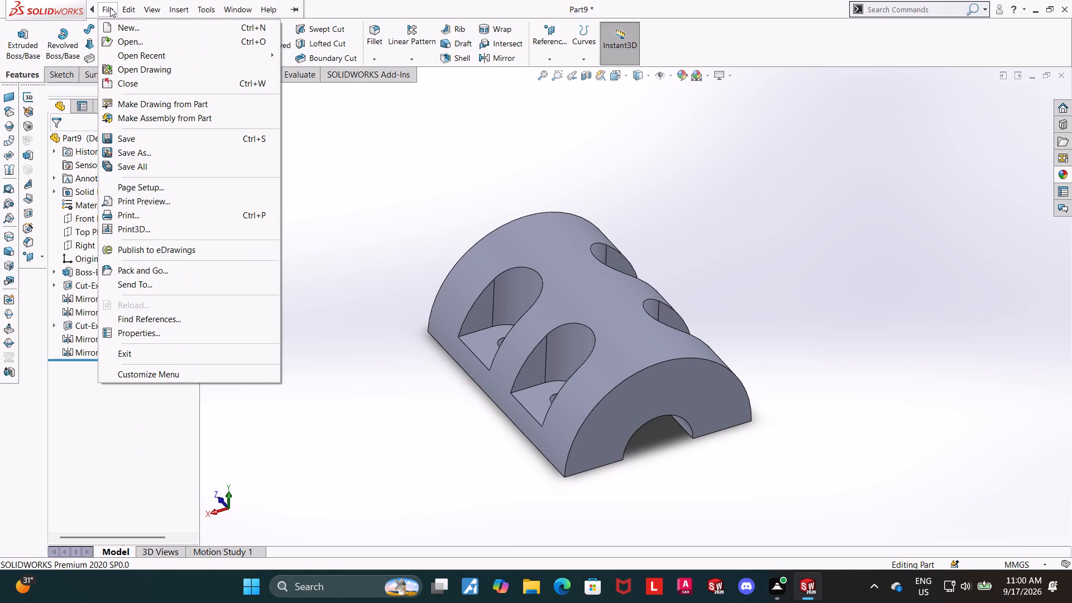
Save the half-sleeve part in the Downloads folder under the name "top split".
click(130, 151)
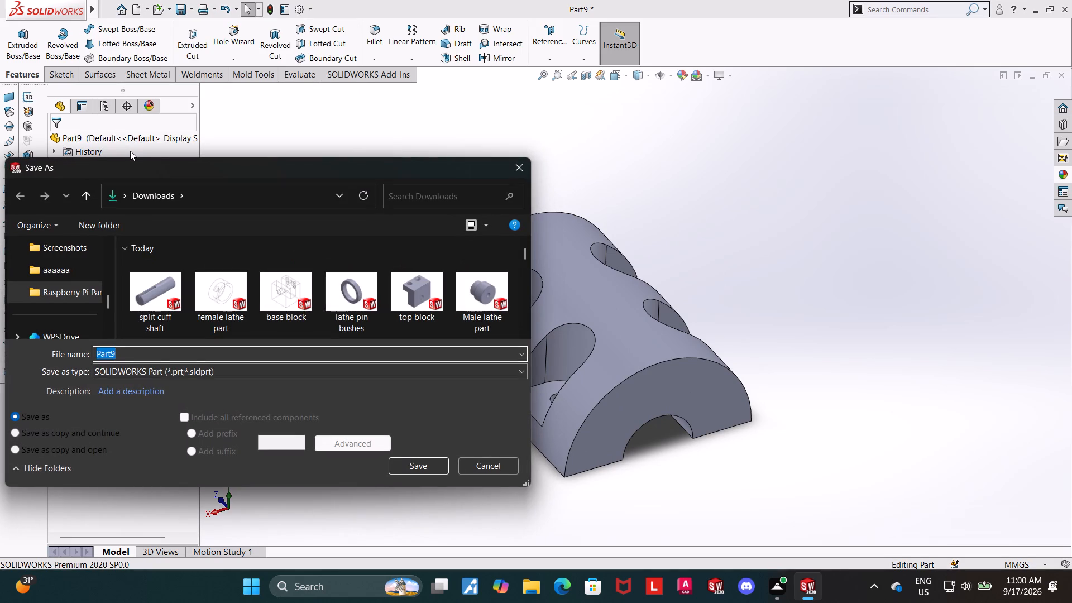
text(top)
key(space)
text(split)
key(space)
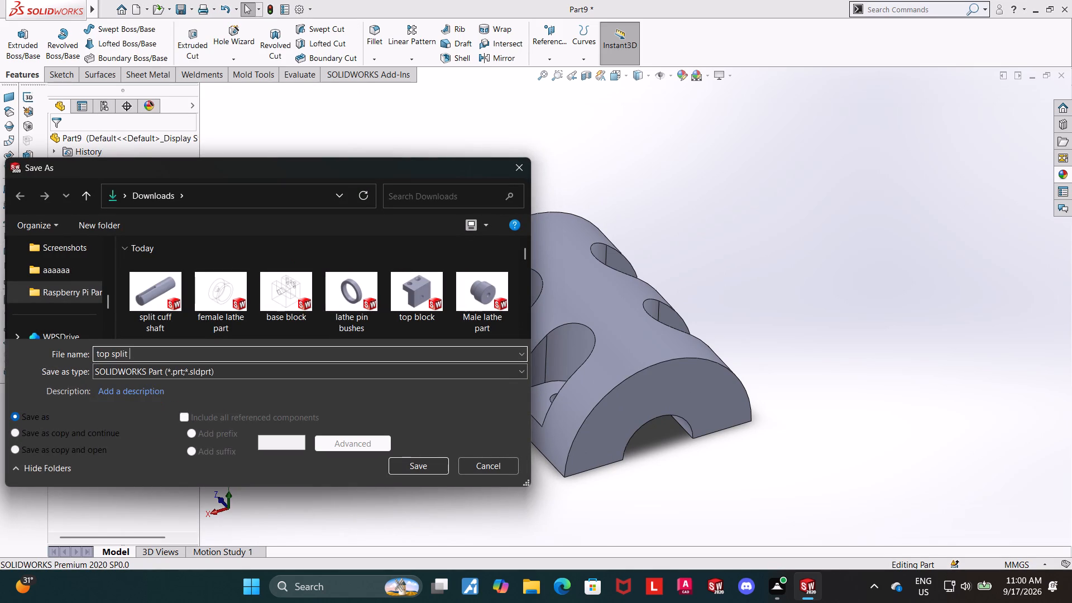
text(muff)
key(space)
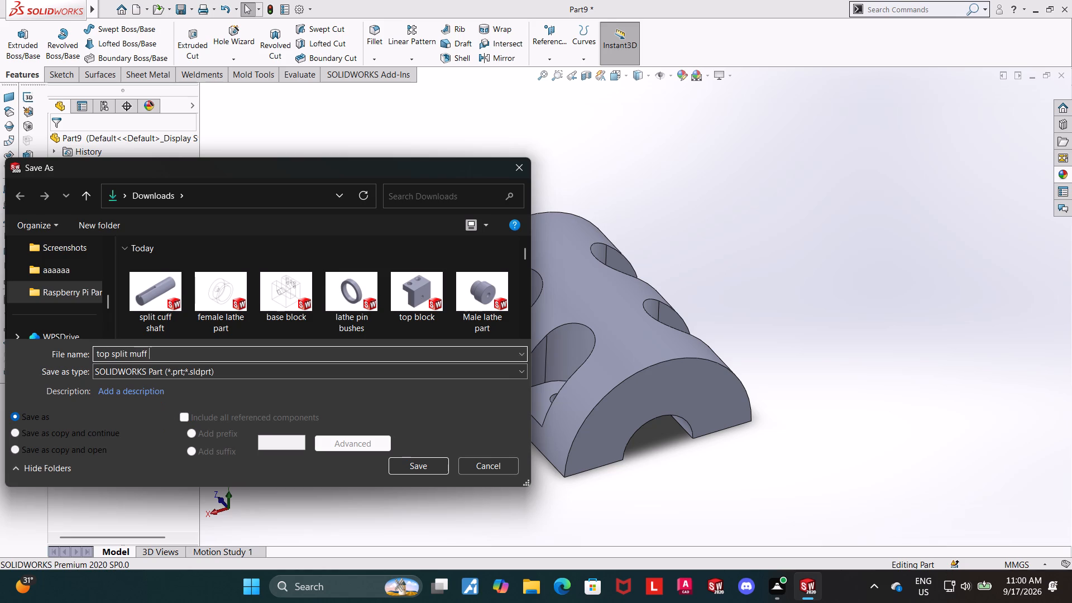
key(BackSpace)
key(BackSpace)
key(BackSpace)
key(BackSpace)
key(BackSpace)
key(BackSpace)
click(418, 465)
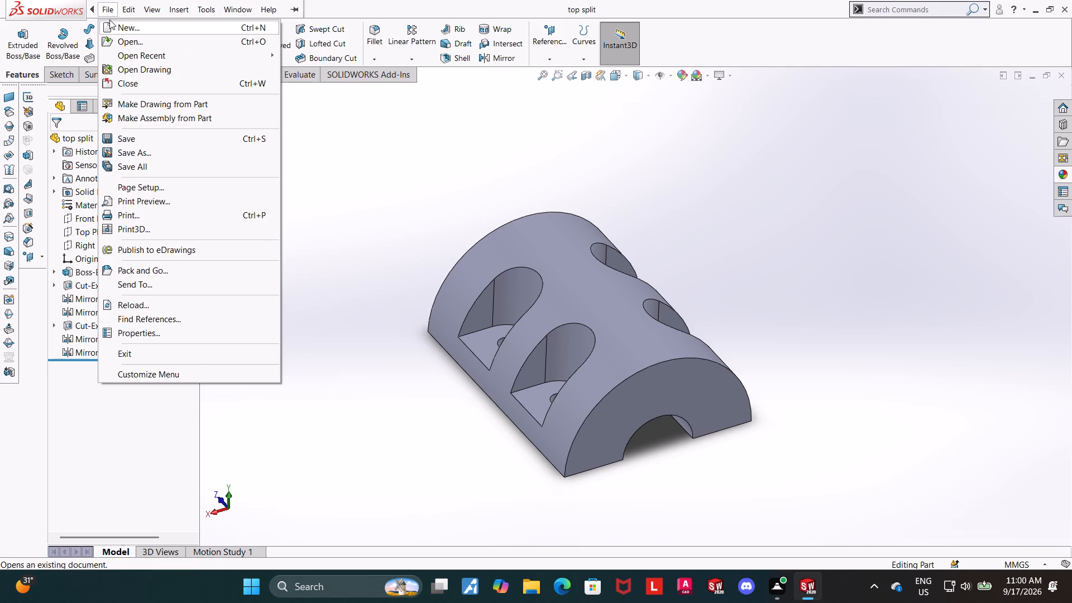
Create a new part document.
click(116, 26)
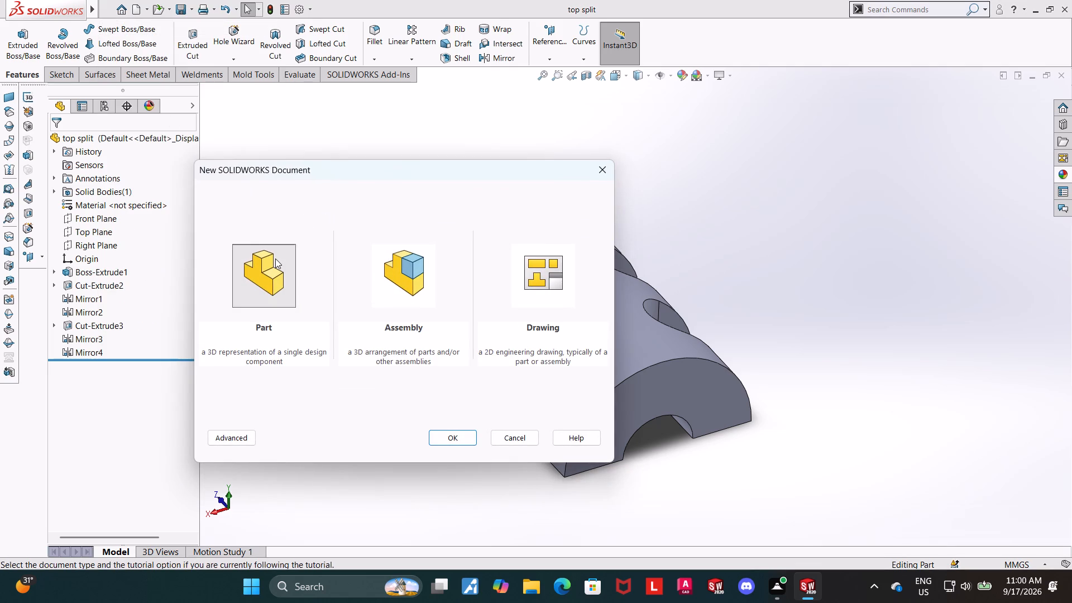
double_click(275, 259)
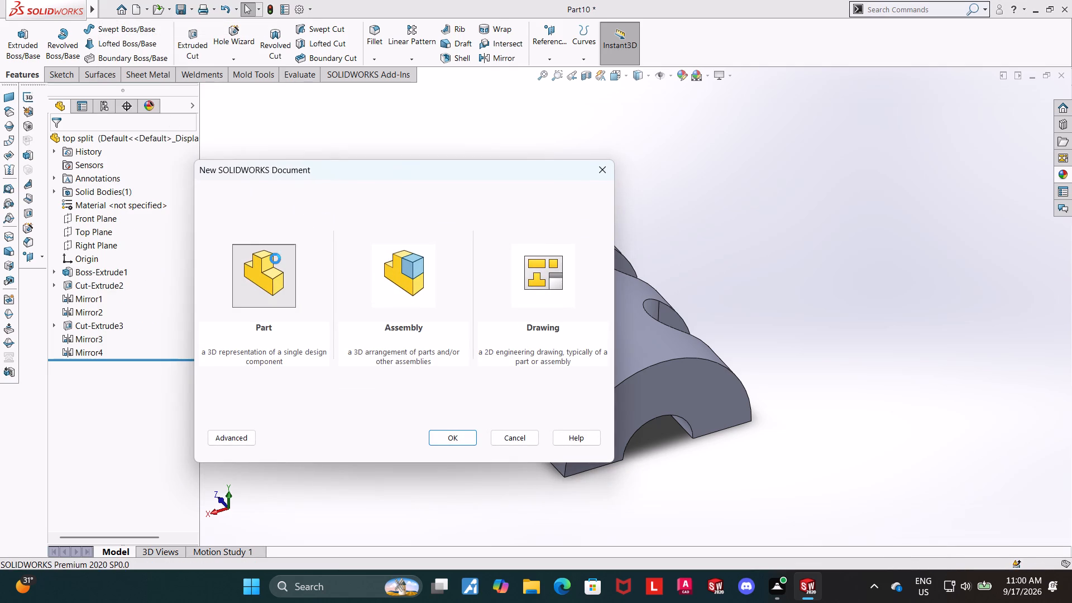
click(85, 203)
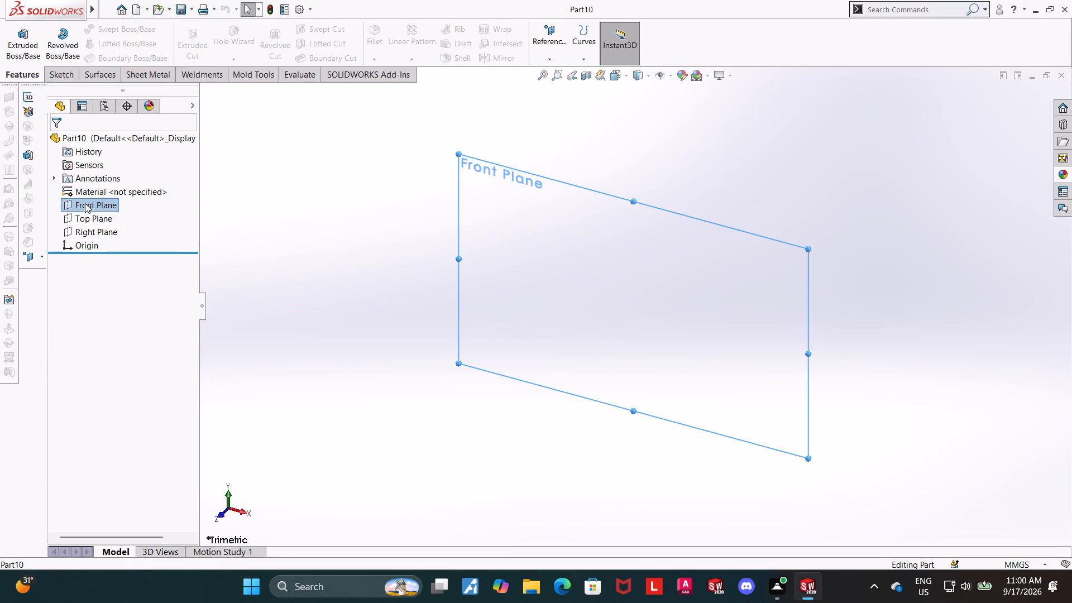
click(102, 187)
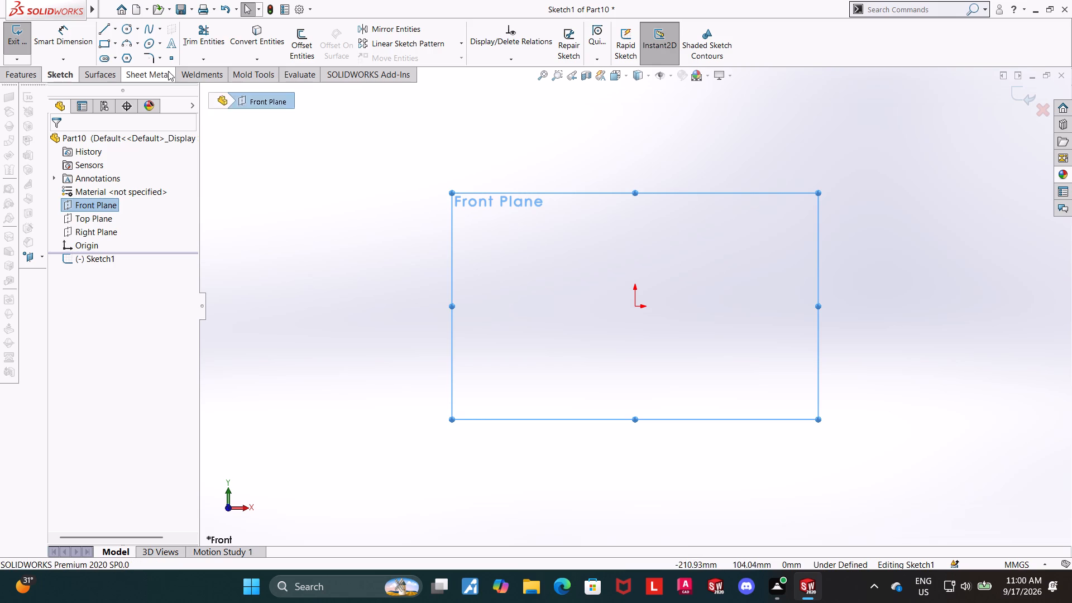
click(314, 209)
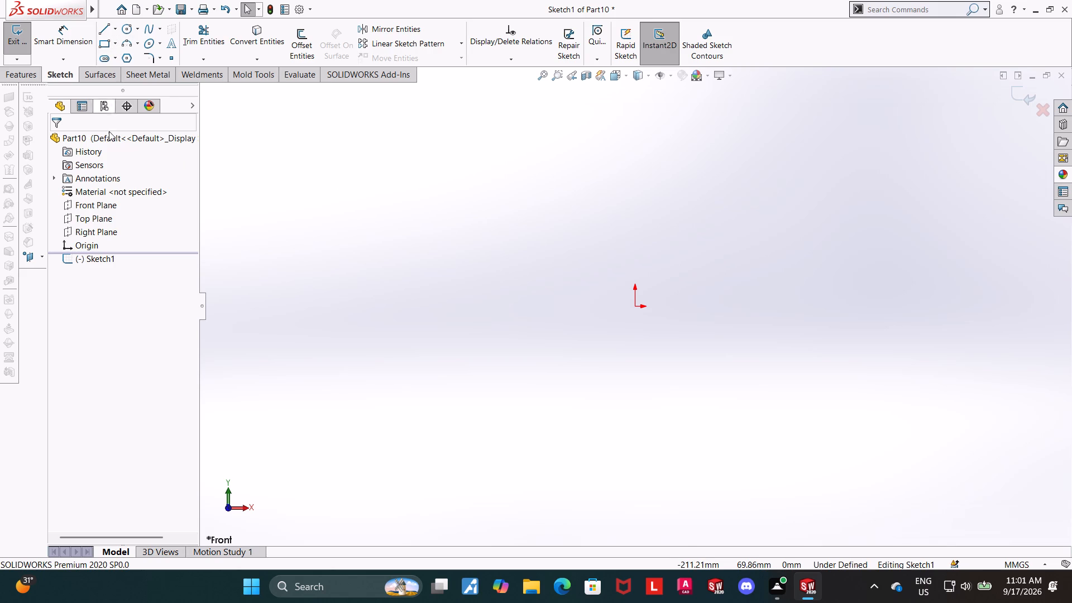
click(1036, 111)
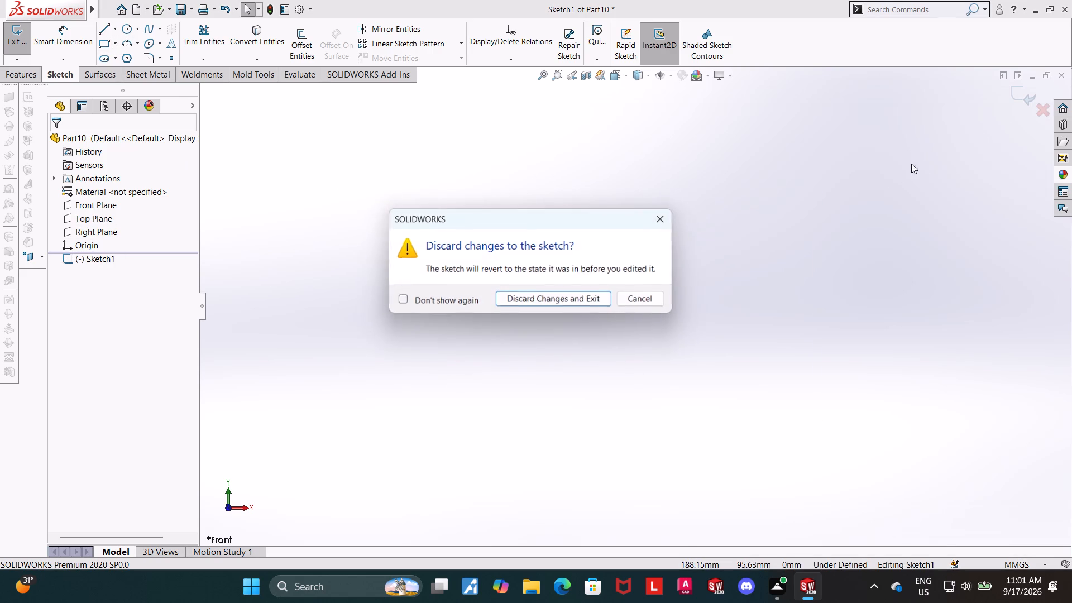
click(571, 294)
Sketch a six-sided polygon on the Top Plane, centred on the origin, about 75 mm across flats.
click(104, 218)
click(113, 199)
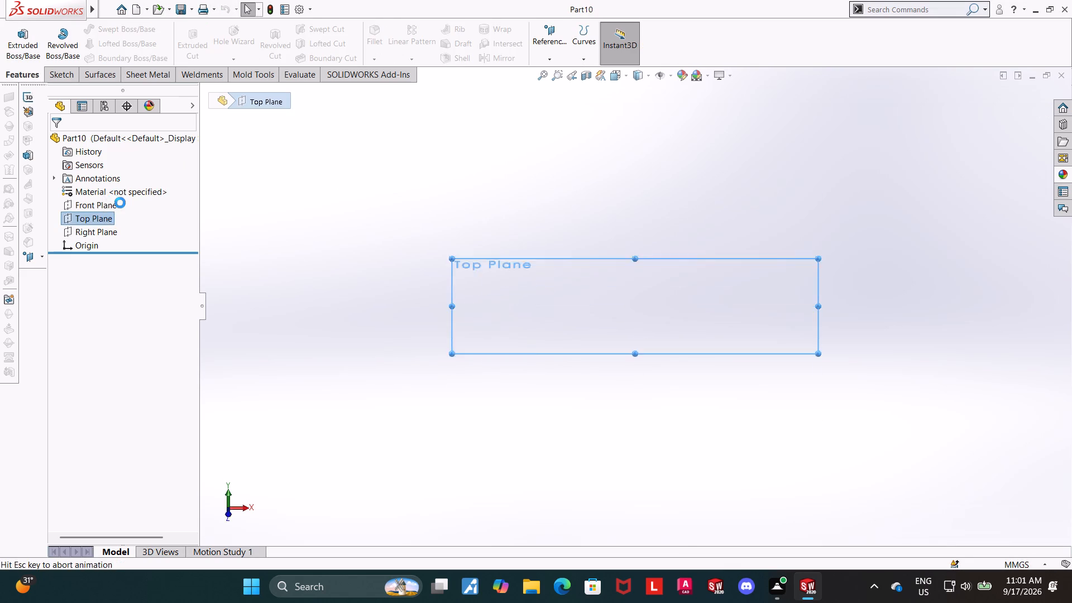
click(126, 59)
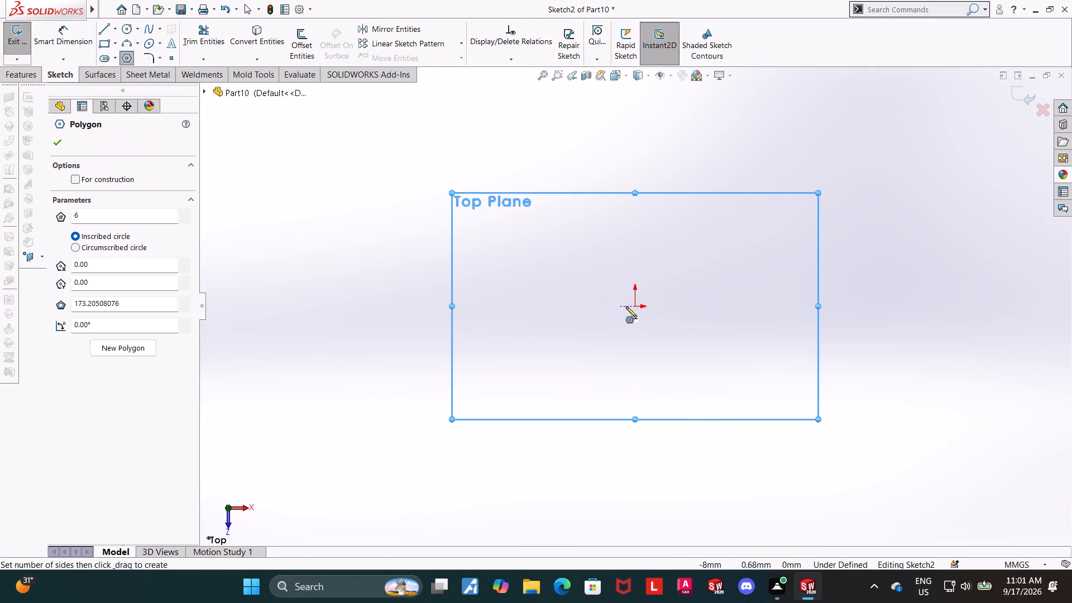
click(636, 308)
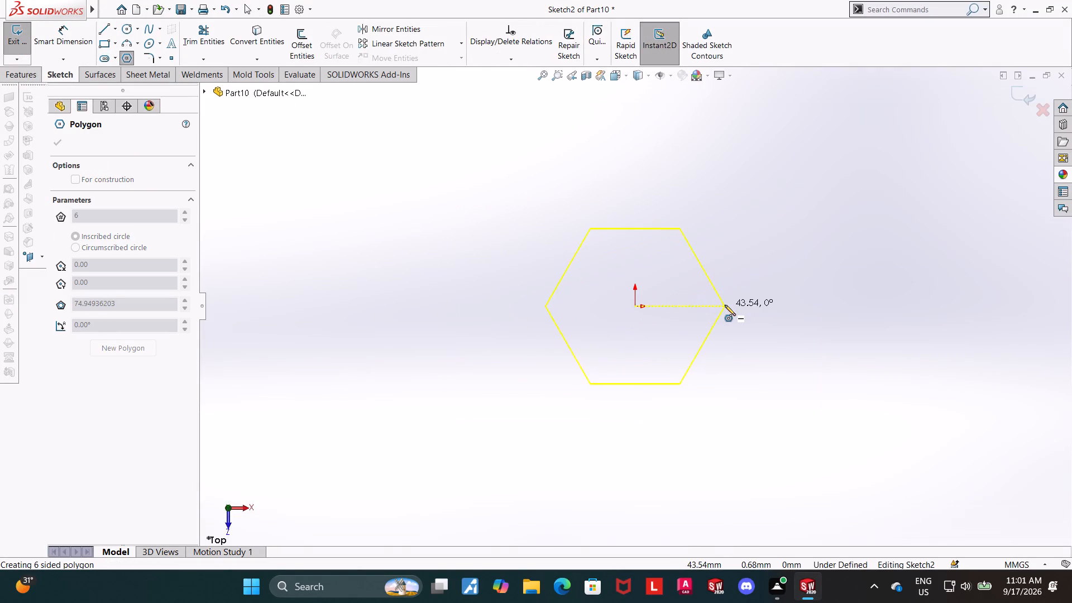
click(725, 305)
key(Escape)
key(Escape)
key(Escape)
Dimension the hexagon's distance across its two horizontal flats as 50 mm and exit the sketch.
click(65, 39)
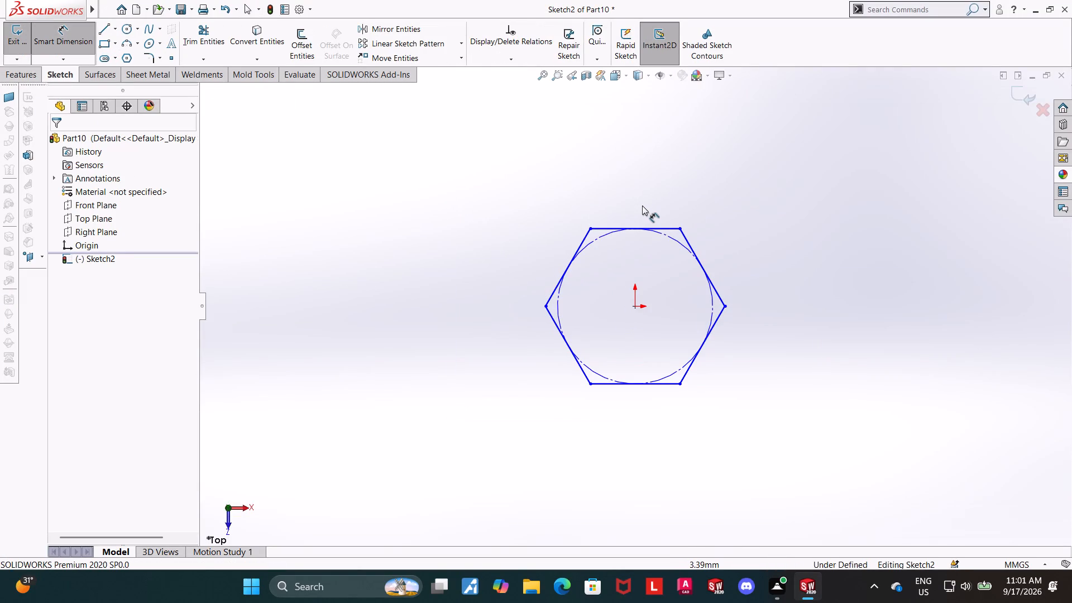
double_click(666, 227)
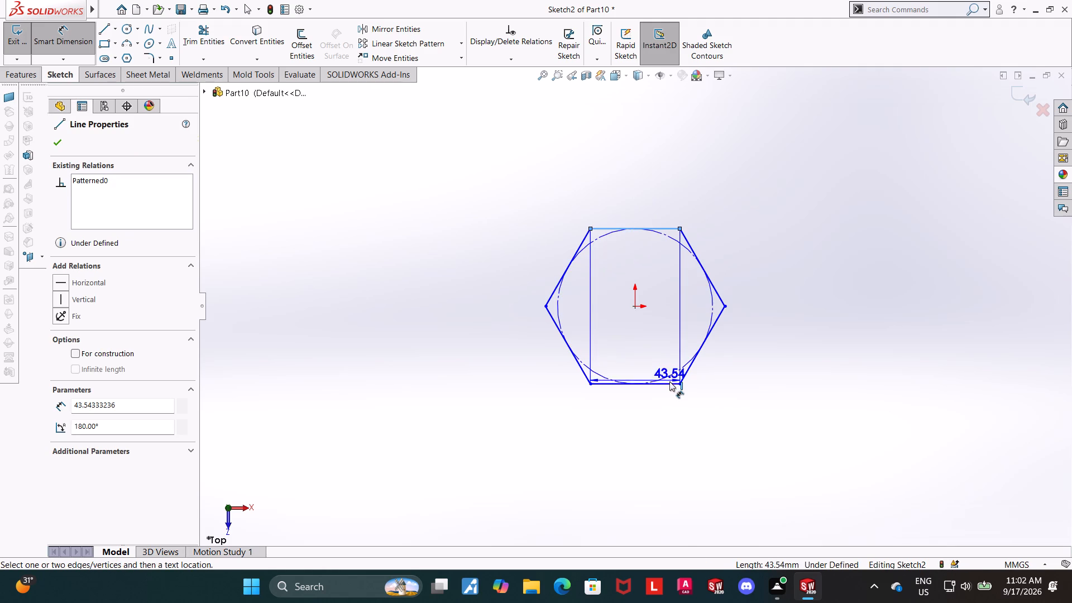
click(669, 383)
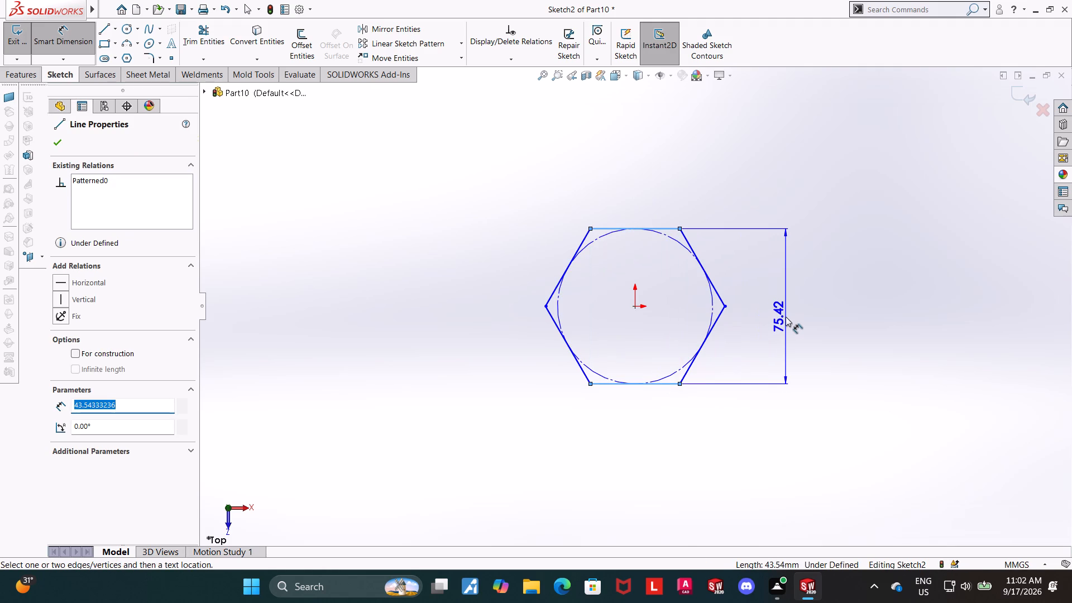
double_click(786, 317)
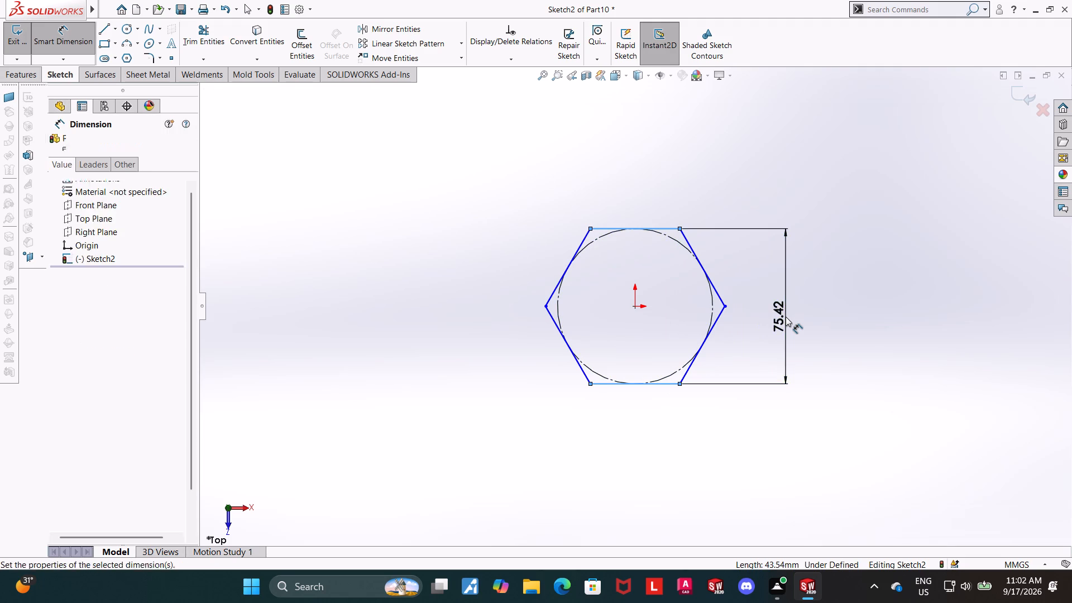
key(5)
key(0)
key(Return)
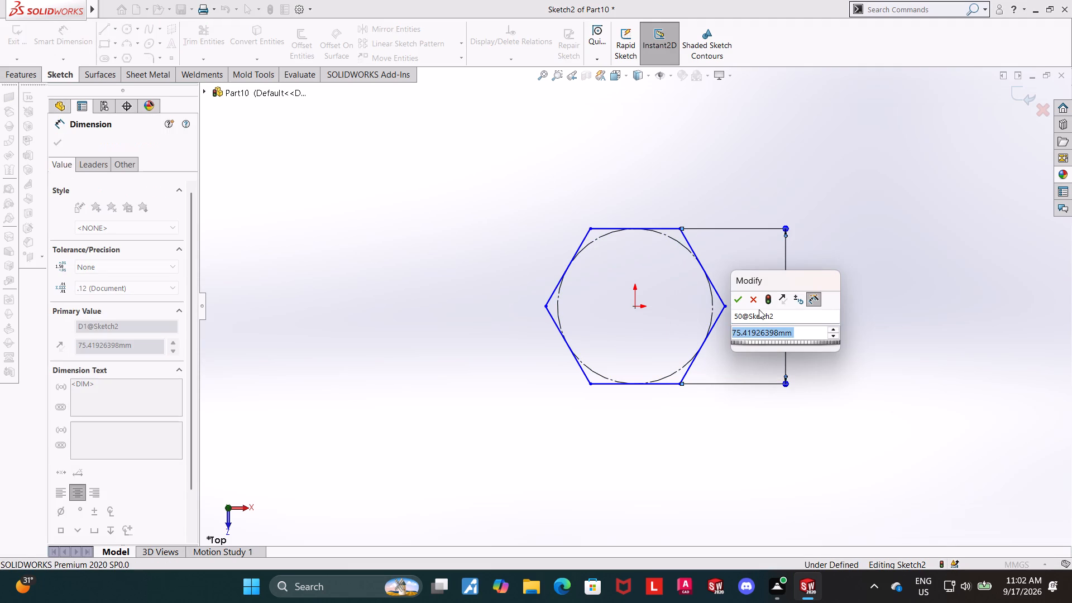
text(50)
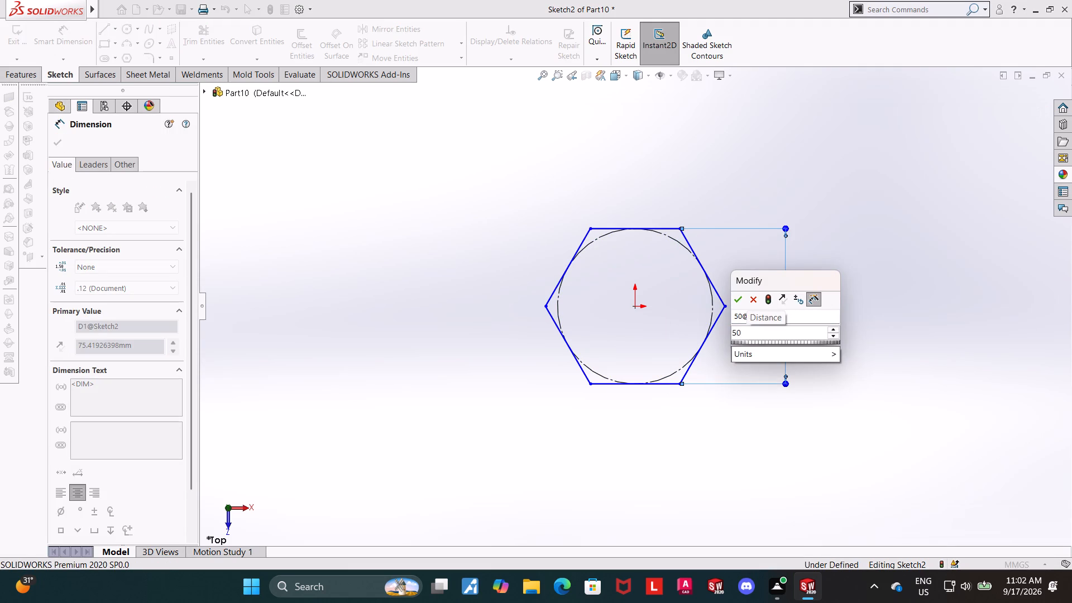
key(Return)
key(Escape)
key(Escape)
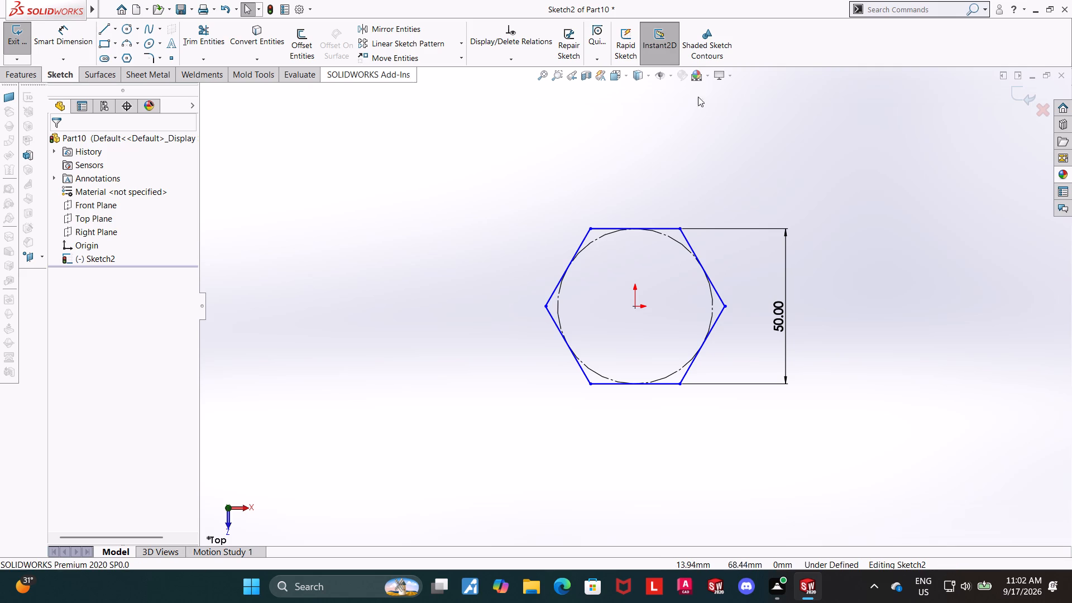
click(1020, 102)
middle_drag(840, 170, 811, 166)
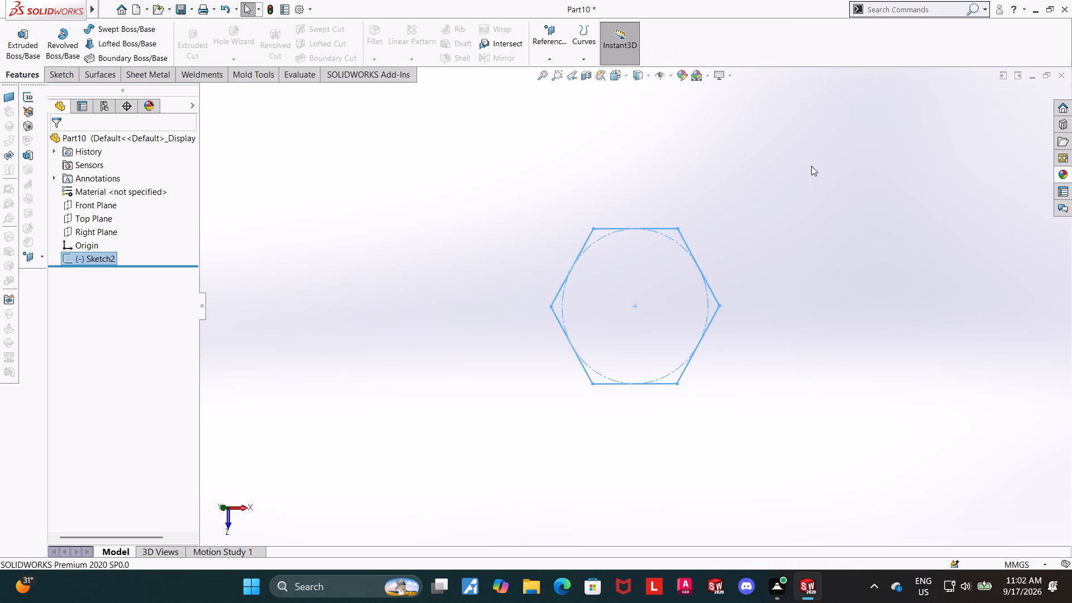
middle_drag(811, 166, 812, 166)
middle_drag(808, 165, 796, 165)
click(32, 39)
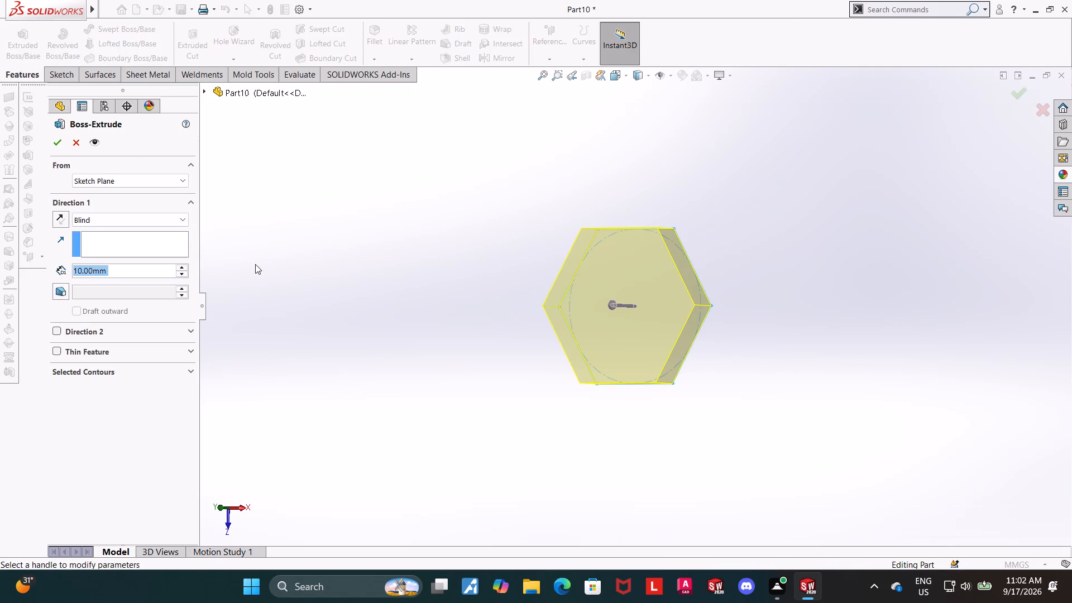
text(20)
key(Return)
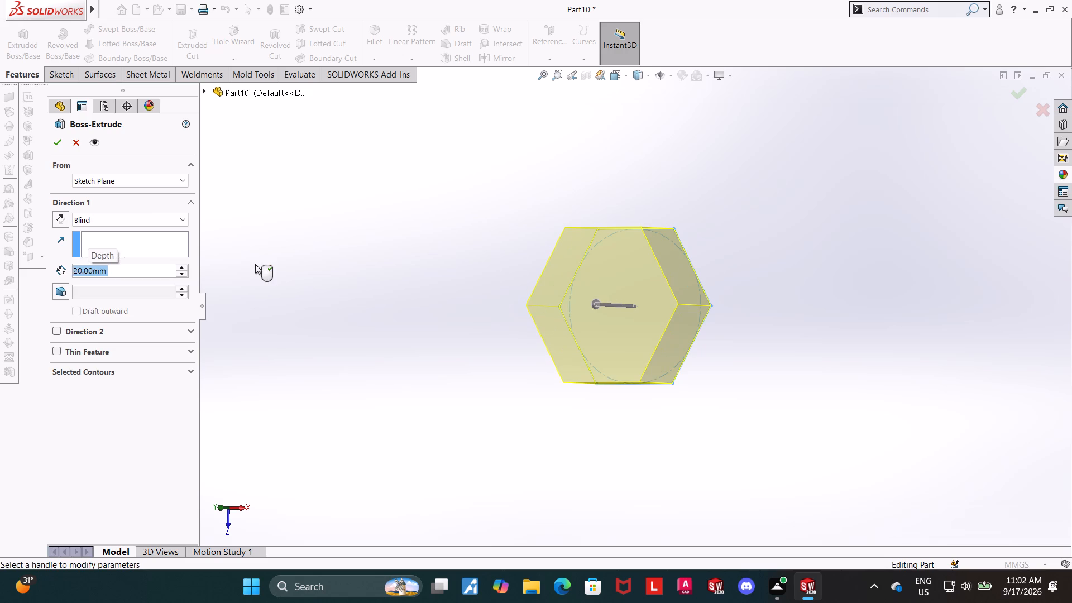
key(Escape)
Extrude the hexagon sketch as a blind boss with a depth of 20 mm.
click(32, 43)
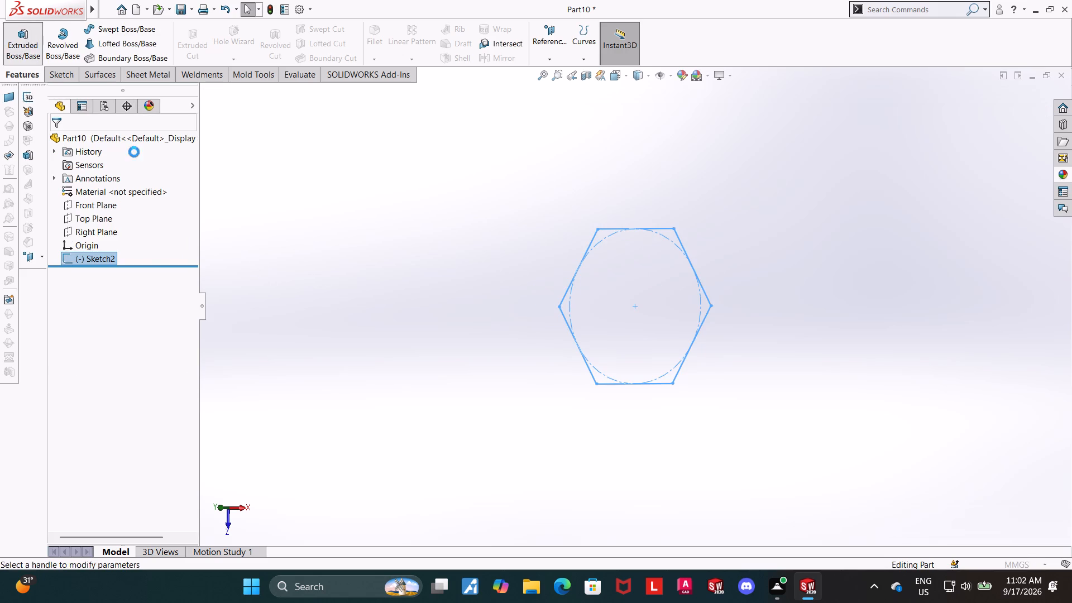
key(2)
key(0)
key(Return)
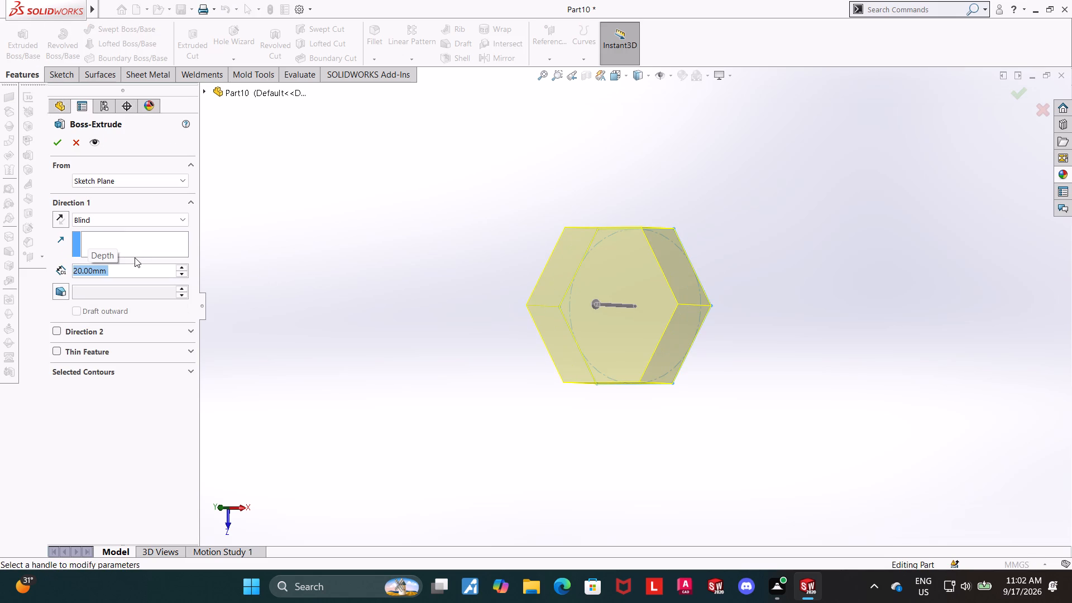
click(63, 138)
click(518, 344)
Sketch a circle centred on the origin on the hexagonal head's flat bottom face, viewed normal to the sketch.
middle_drag(884, 394, 769, 367)
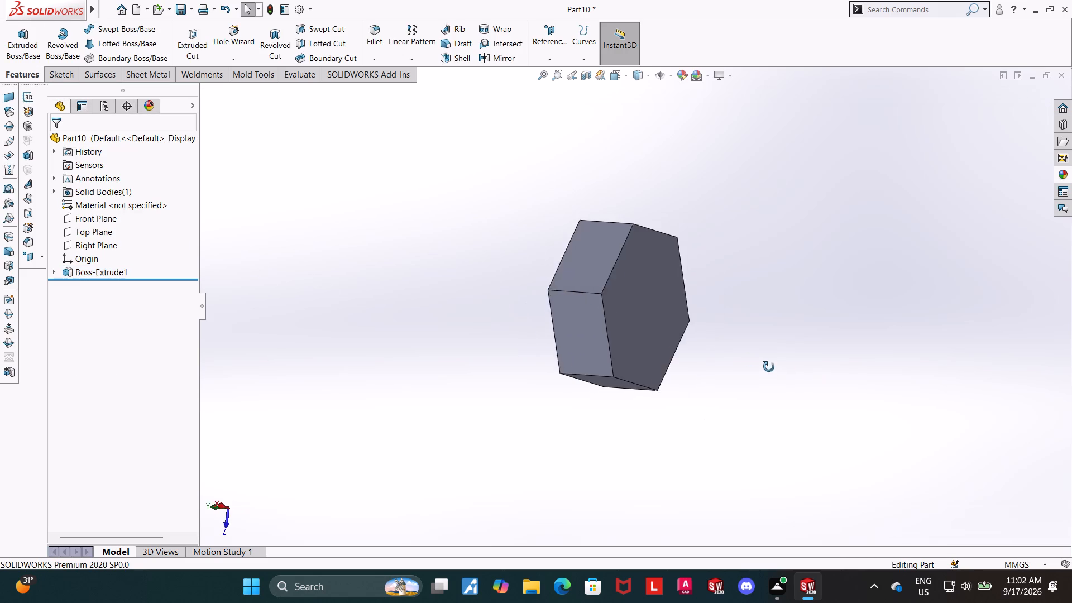
middle_drag(769, 367, 740, 359)
click(664, 319)
click(714, 293)
click(95, 285)
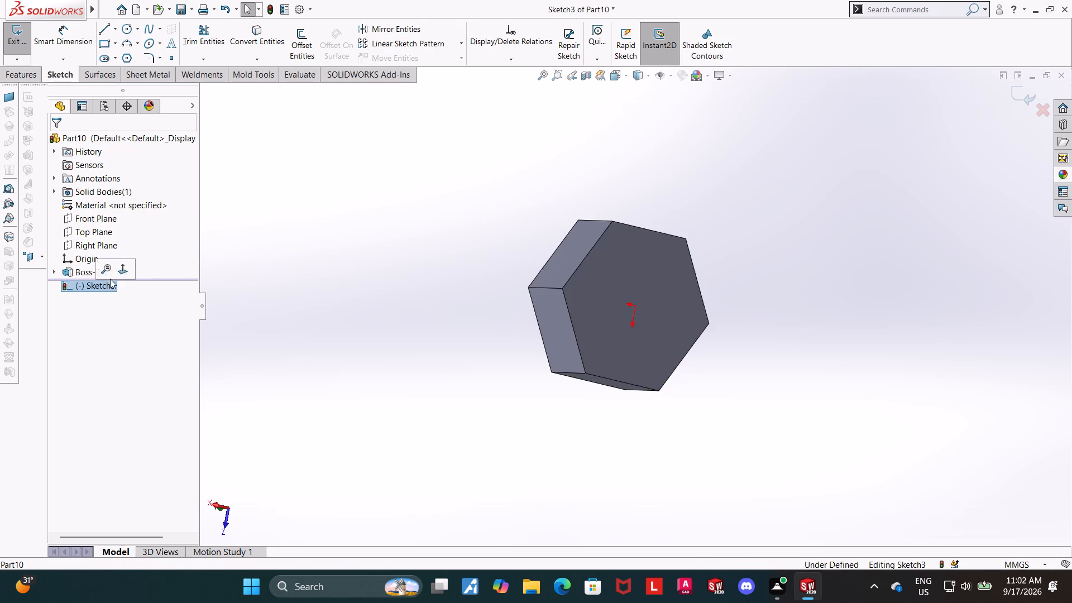
click(121, 273)
click(129, 27)
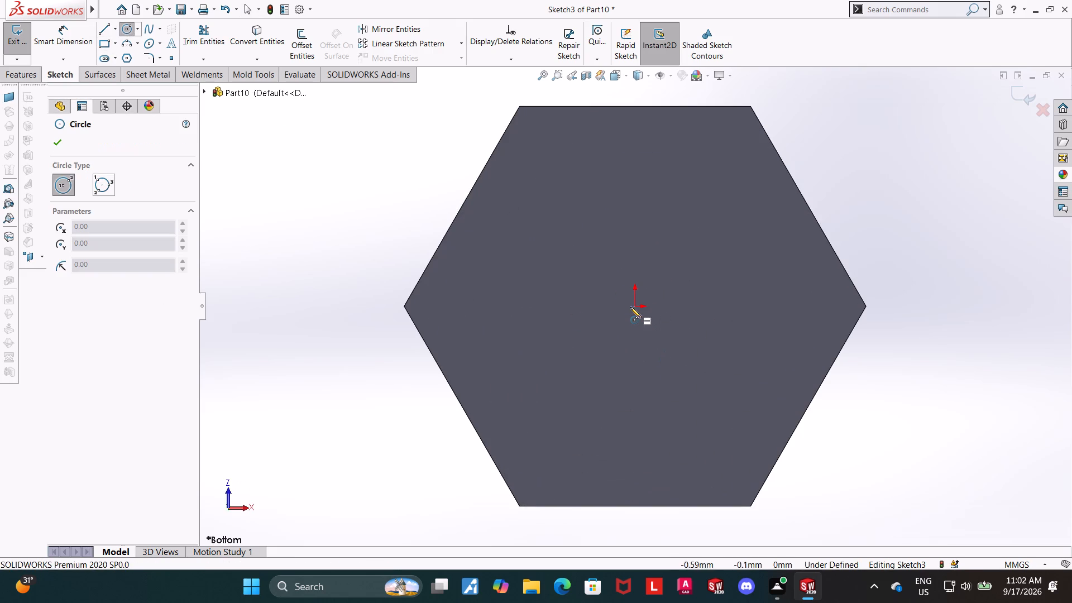
click(634, 306)
click(746, 242)
key(Escape)
Dimension the circle's diameter as 20 mm and exit the sketch.
click(65, 28)
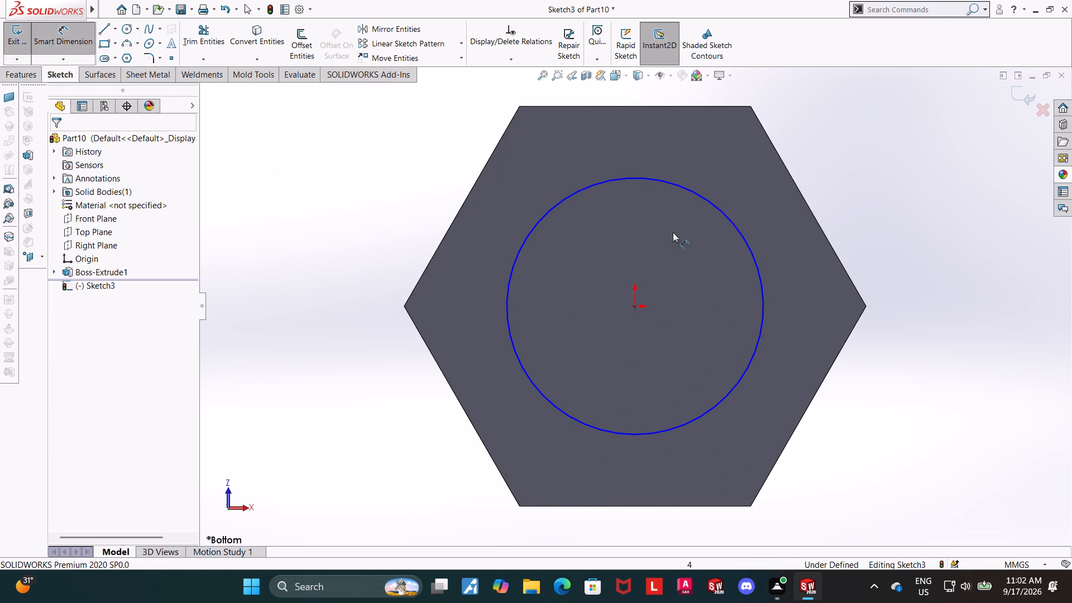
click(722, 210)
click(736, 165)
text(20)
key(Return)
key(Escape)
click(1016, 96)
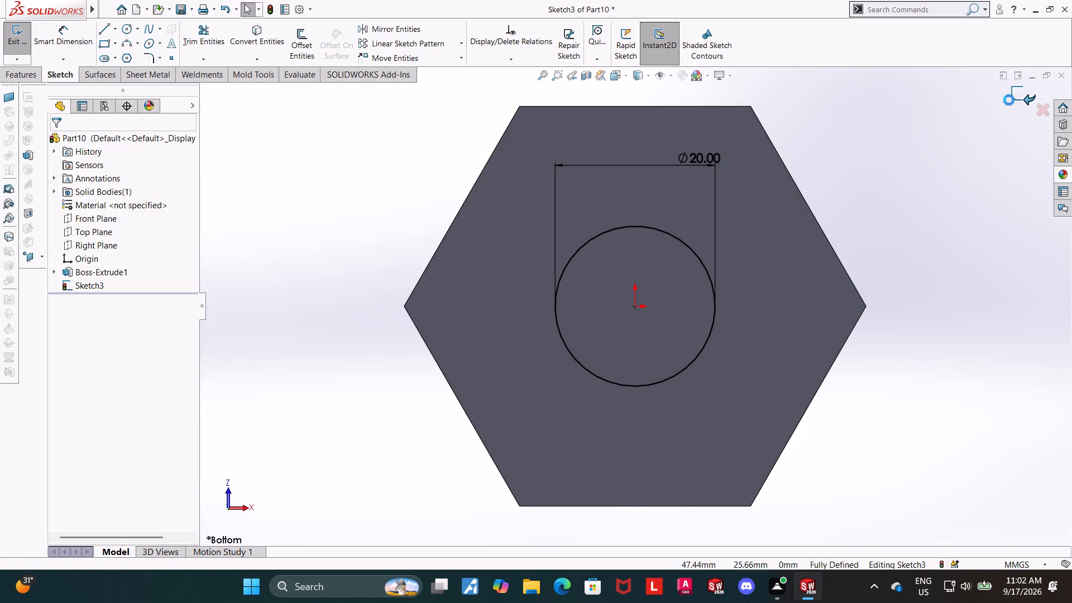
Extrude the 20 mm circle 80 mm outward from the hexagonal head to form the bolt shank.
middle_drag(854, 194, 883, 195)
click(14, 36)
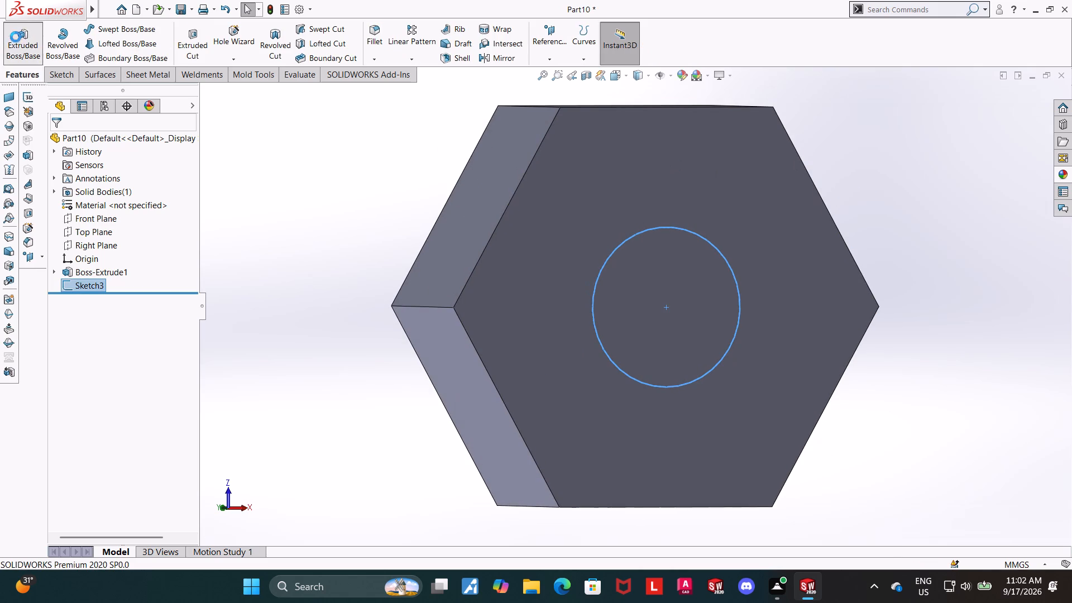
text(80)
key(Return)
click(51, 138)
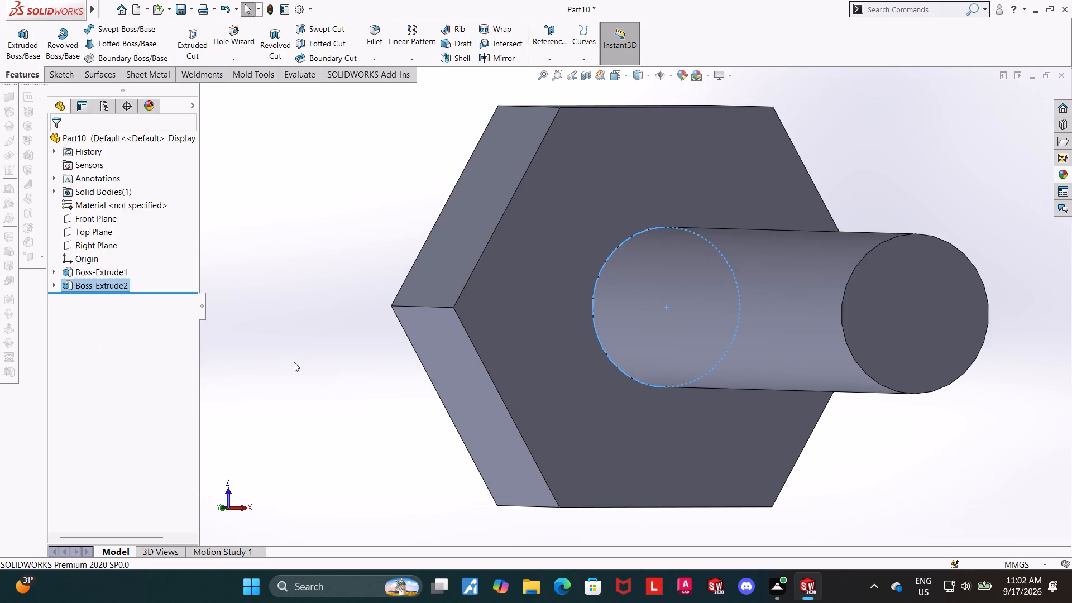
Start a Thread feature located on the circular edge at the free end of the shank.
scroll(299, 362, up, 5)
middle_drag(285, 377, 323, 379)
click(334, 380)
middle_drag(285, 336, 299, 339)
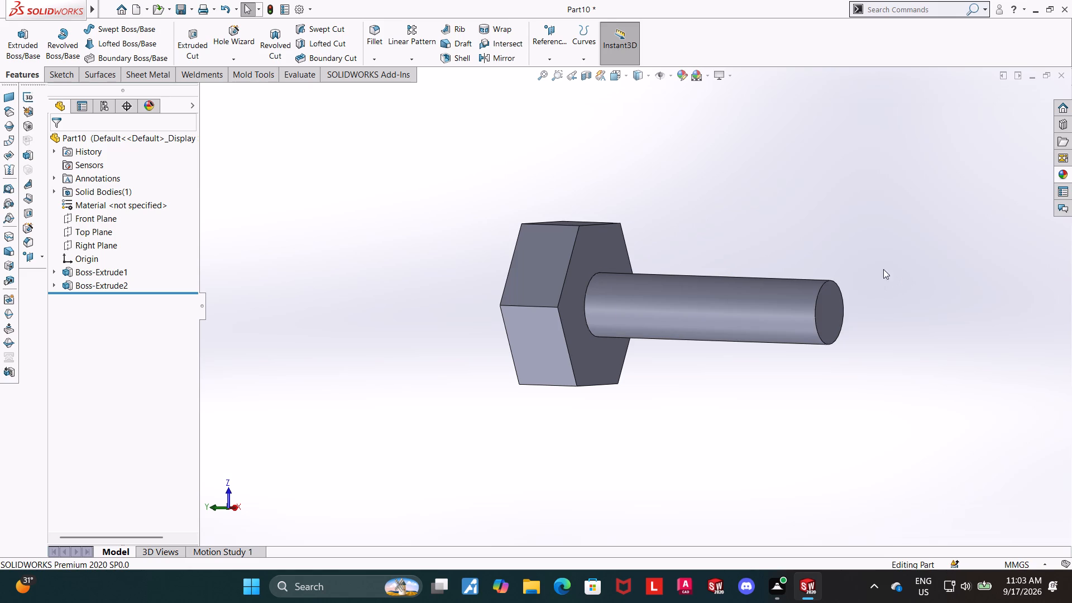
click(249, 61)
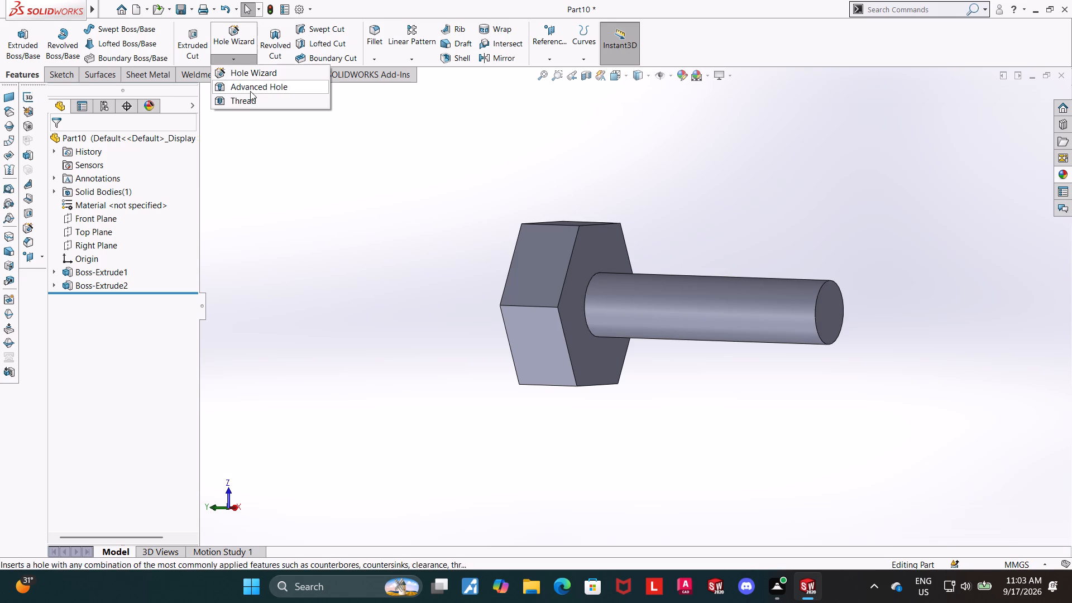
click(250, 103)
middle_drag(899, 325, 887, 328)
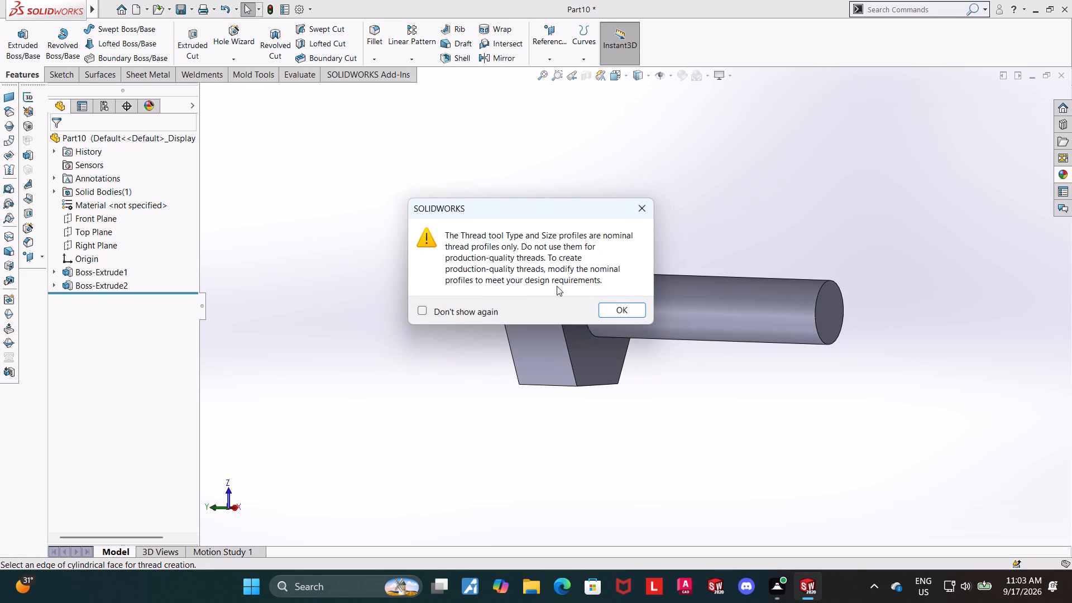
click(623, 309)
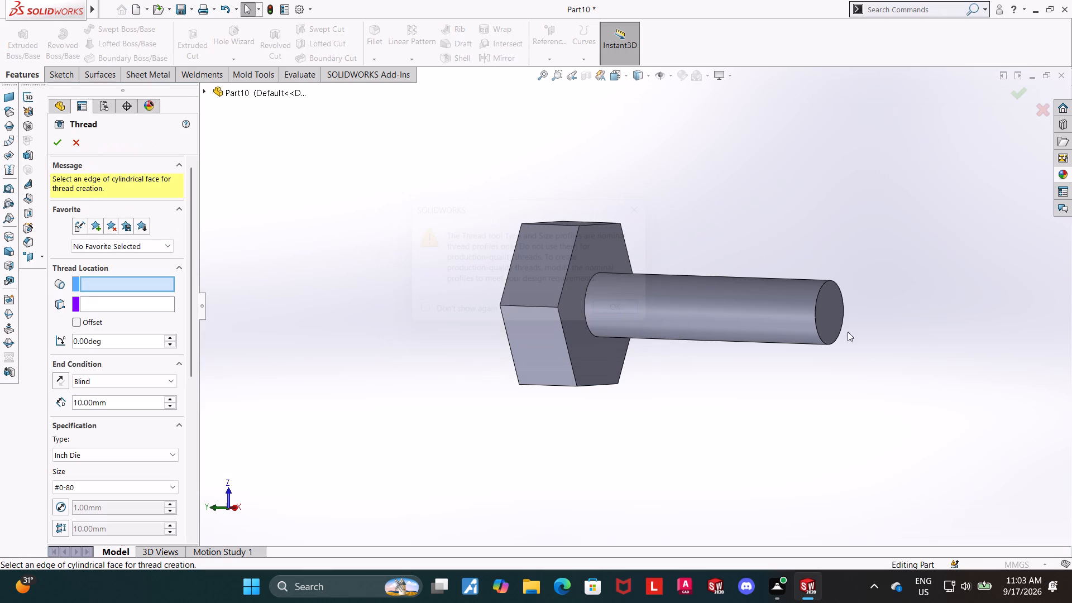
click(832, 280)
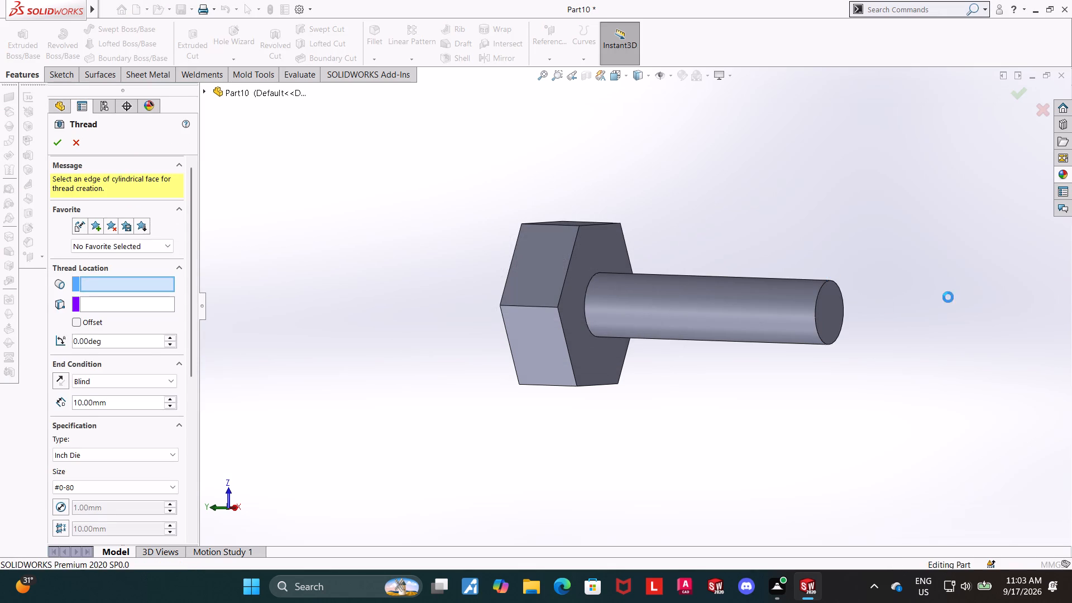
Set the blind thread depth to 80 mm, along the full length of the shank.
middle_drag(921, 303, 890, 314)
scroll(890, 314, down, 1)
scroll(814, 299, down, 2)
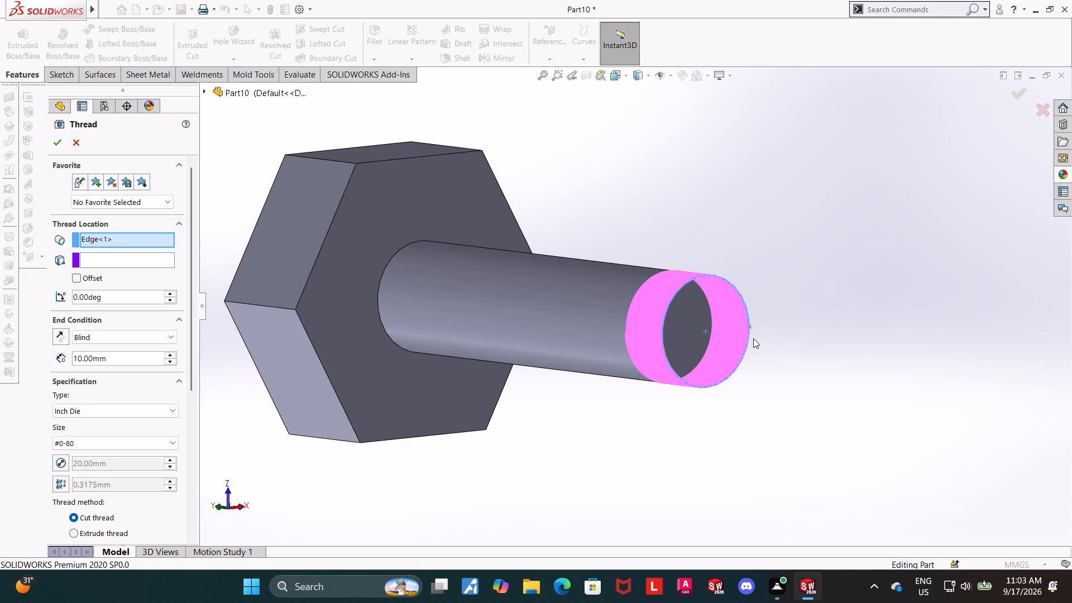
scroll(789, 329, up, 1)
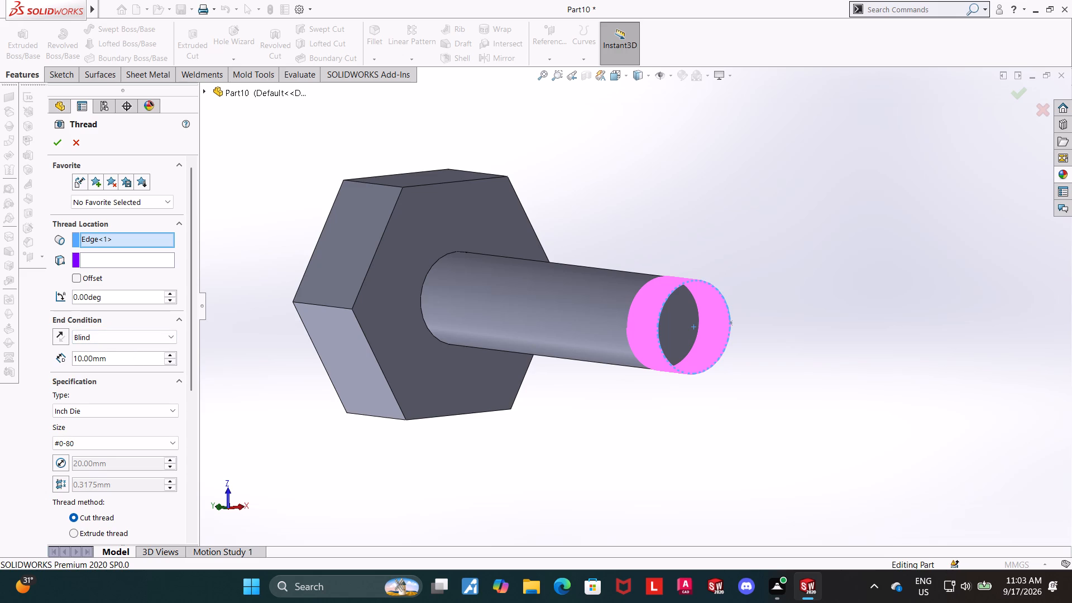
drag(126, 360, 32, 361)
text(80)
key(Return)
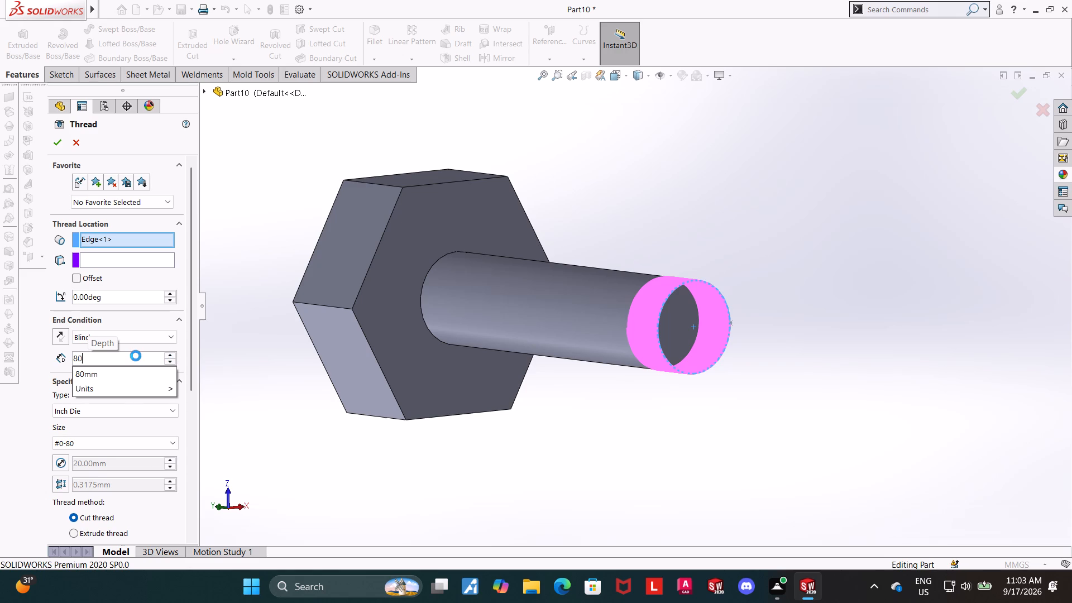
click(159, 331)
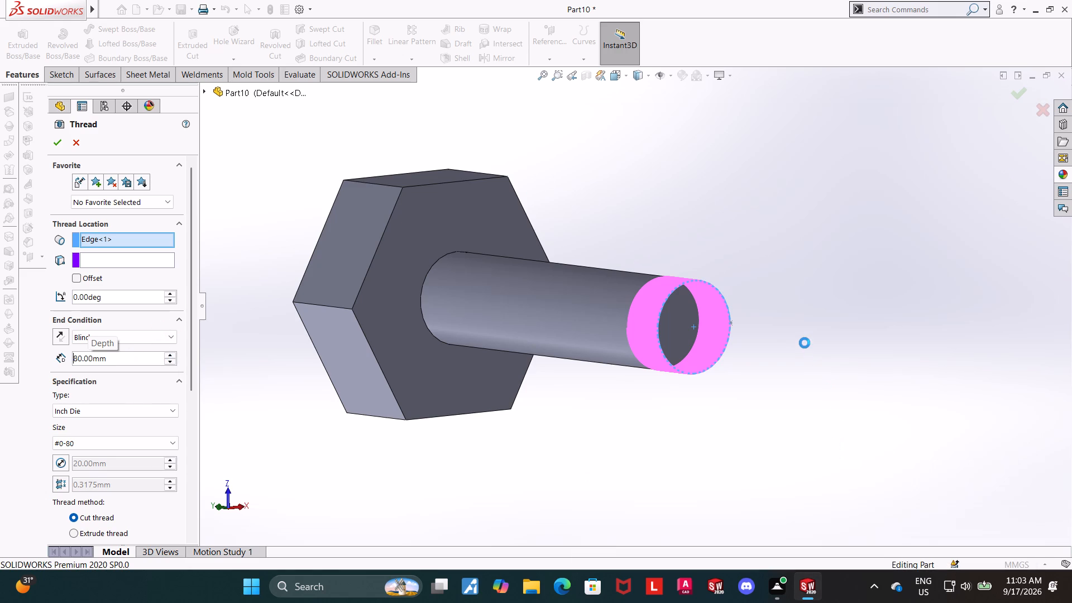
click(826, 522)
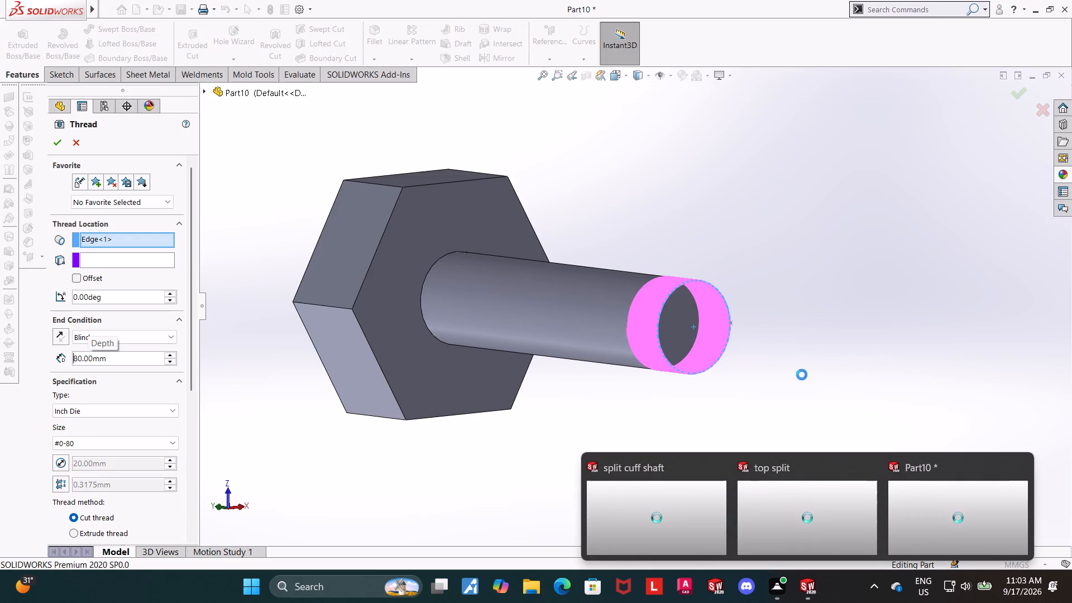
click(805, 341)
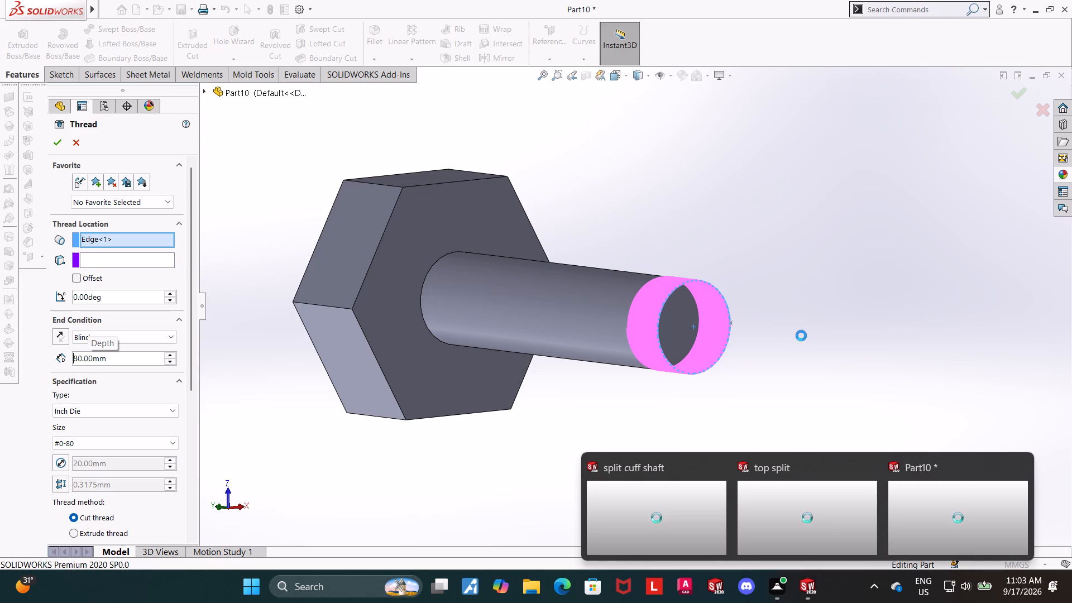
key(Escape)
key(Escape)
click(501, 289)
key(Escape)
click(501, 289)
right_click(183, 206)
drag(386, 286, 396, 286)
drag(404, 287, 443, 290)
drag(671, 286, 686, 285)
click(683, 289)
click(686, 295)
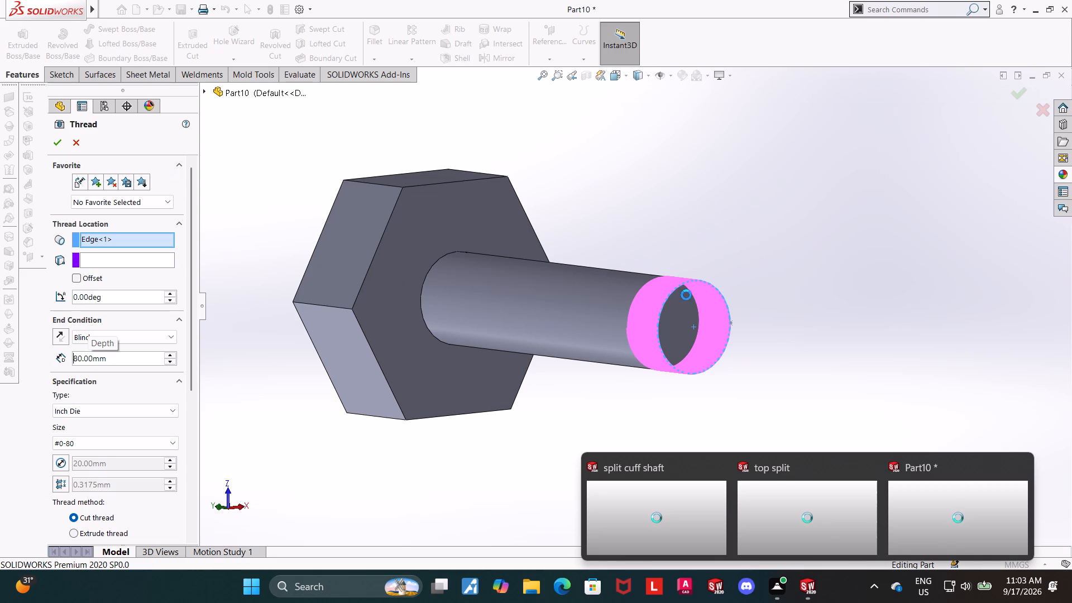
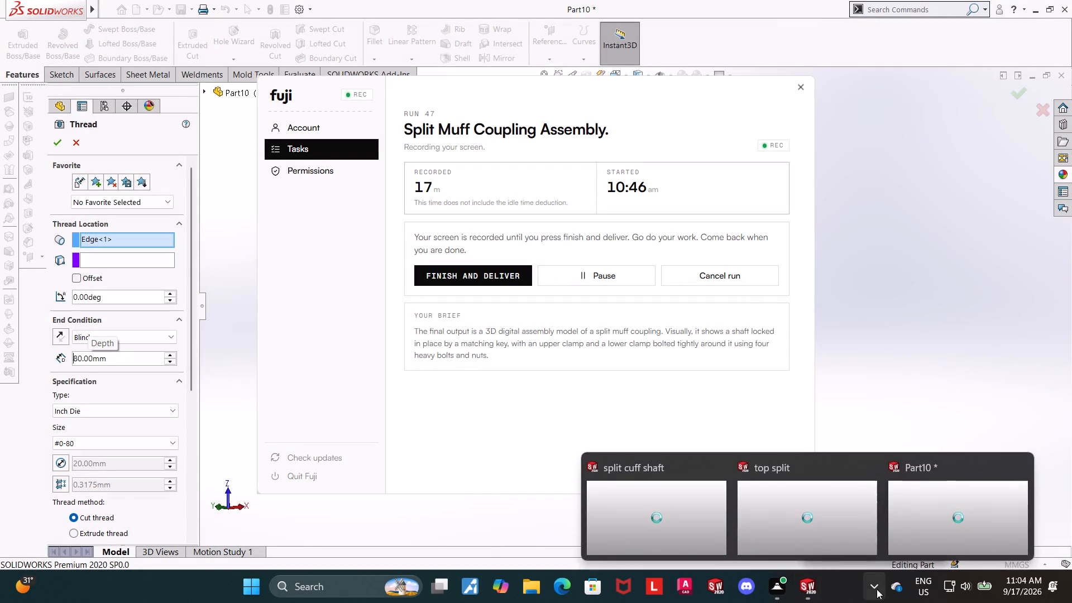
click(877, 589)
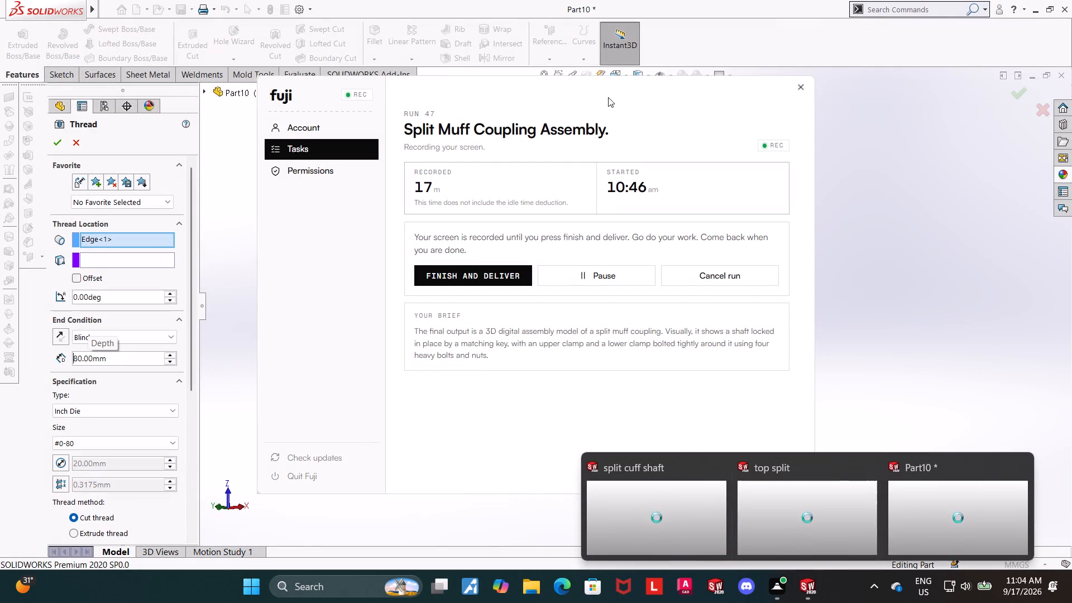
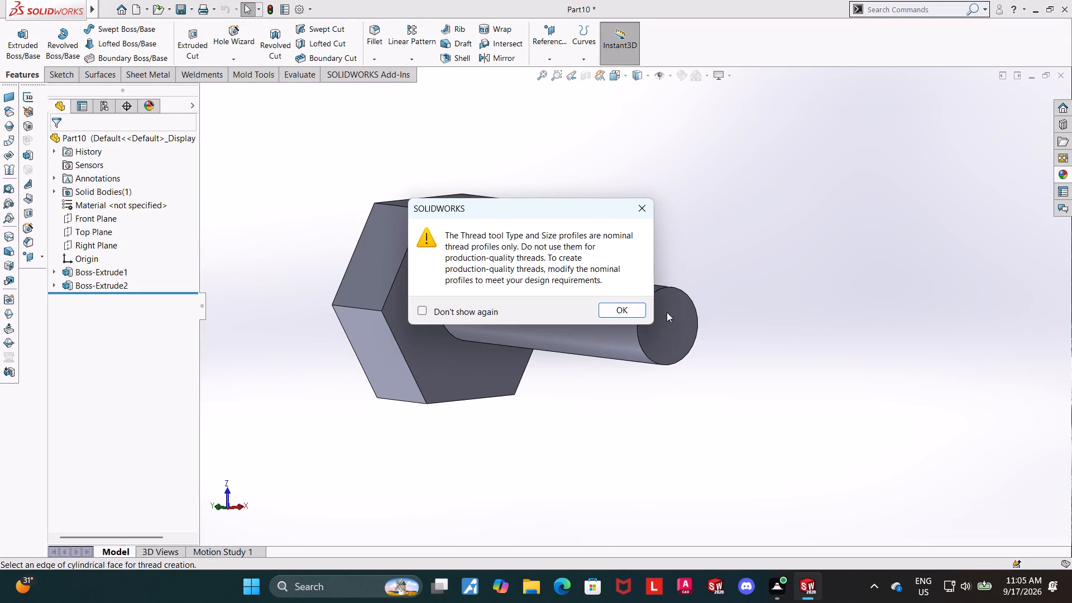
Place a cut thread on the shank's free-end circular edge, running toward the head, and raise its blind depth to 60 mm.
click(623, 311)
click(661, 289)
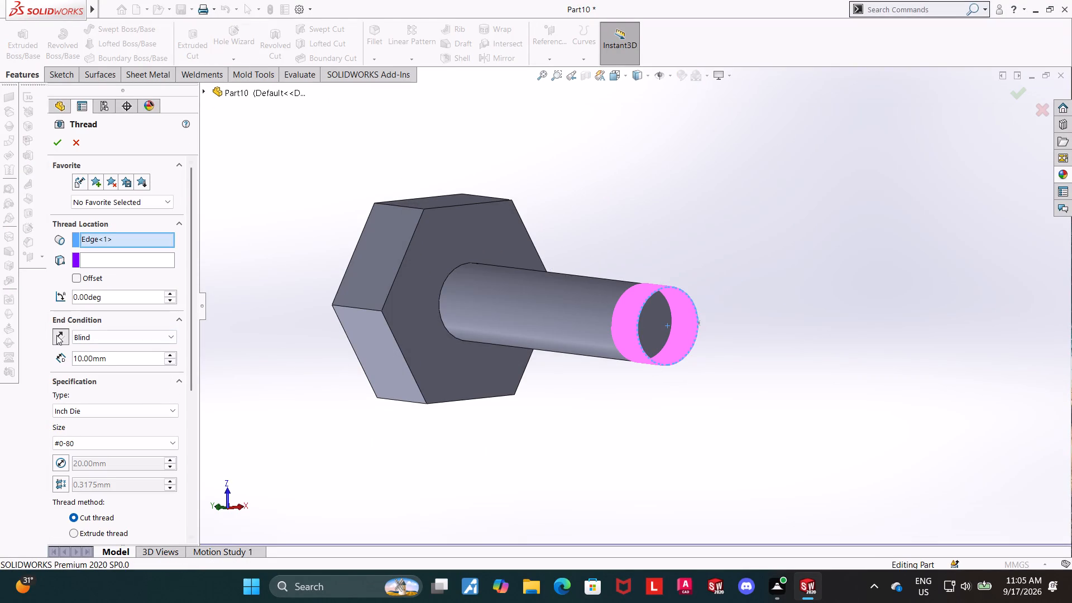
click(56, 336)
click(61, 340)
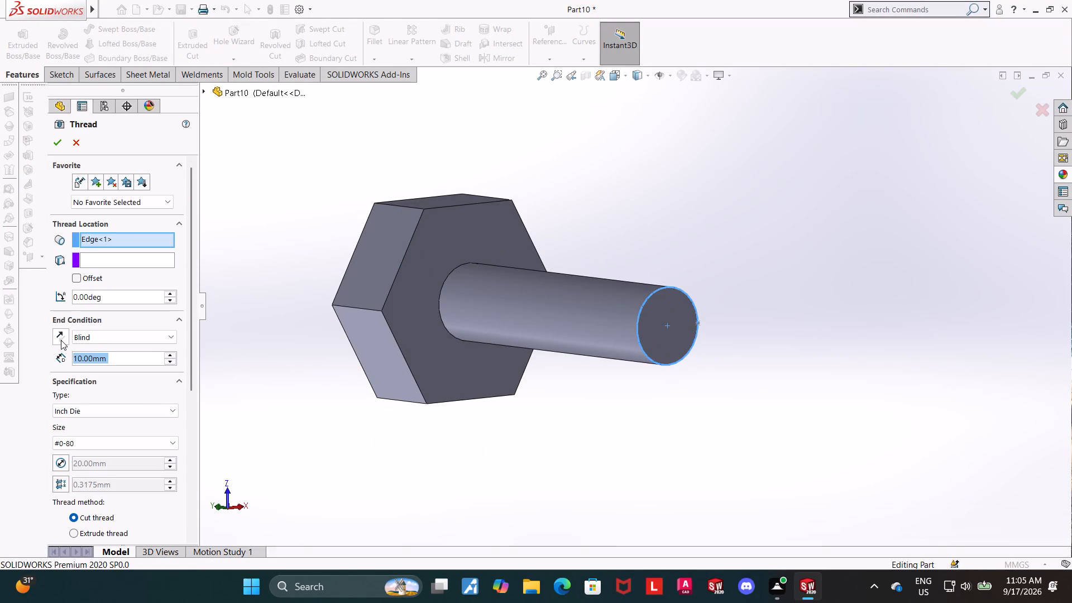
middle_drag(580, 462, 614, 458)
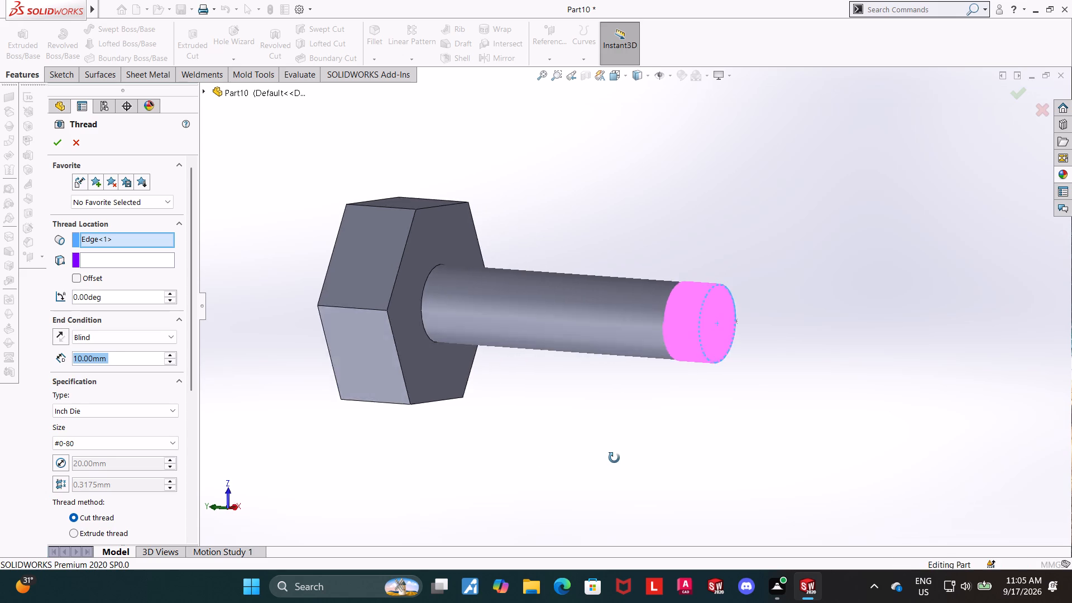
middle_drag(614, 458, 616, 457)
middle_drag(617, 457, 618, 470)
scroll(618, 469, down, 1)
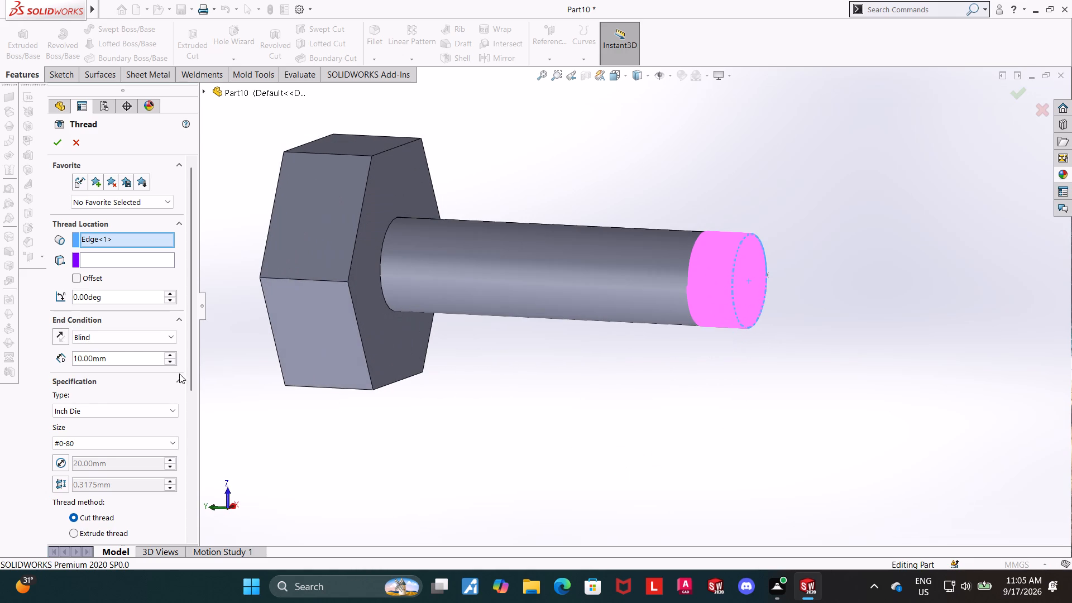
click(127, 355)
triple_click(171, 353)
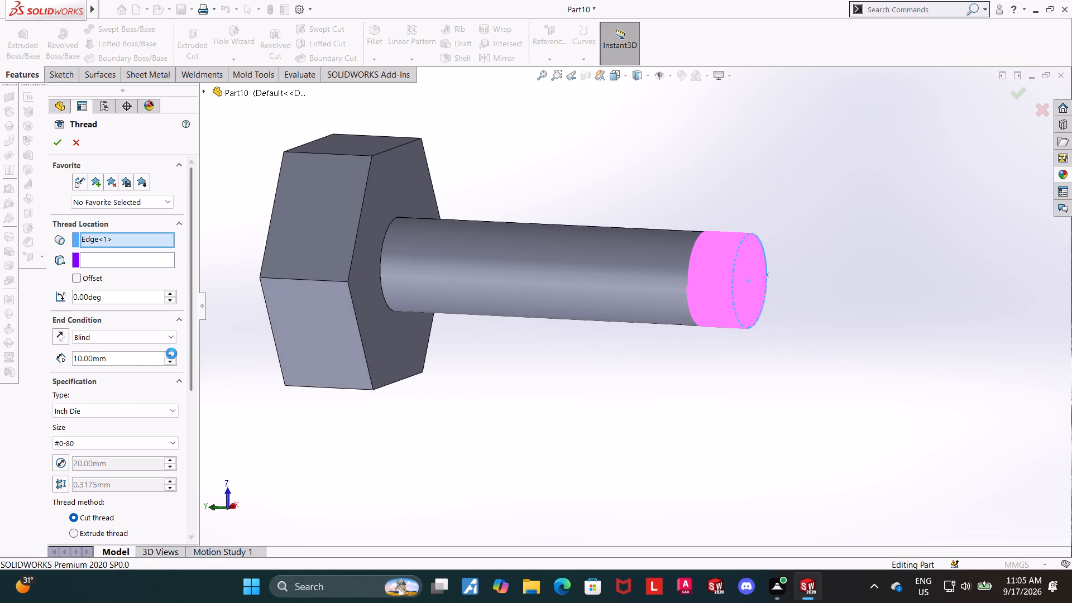
triple_click(171, 353)
double_click(171, 353)
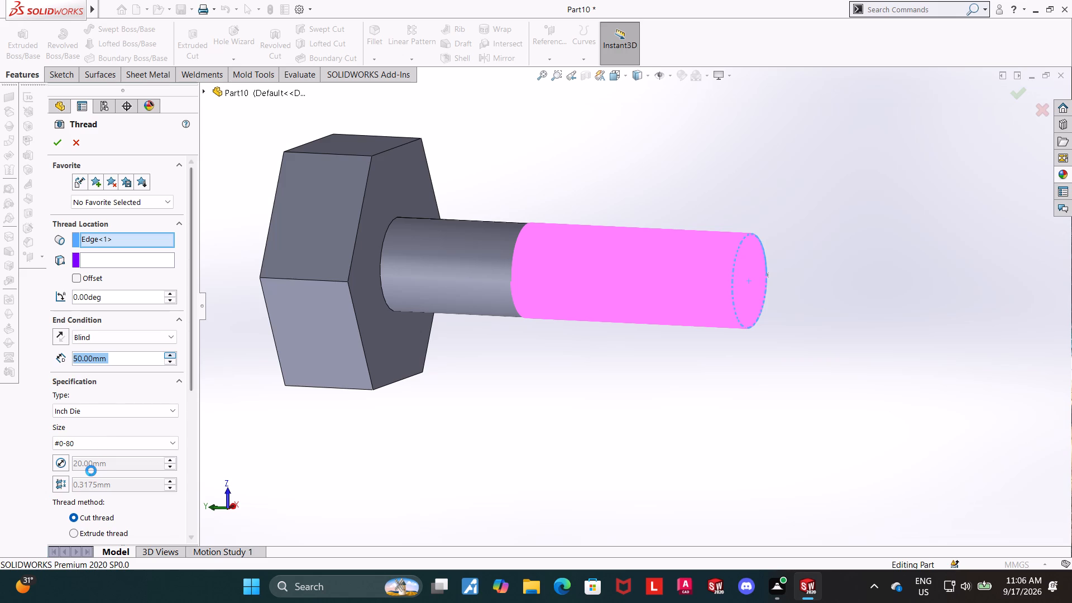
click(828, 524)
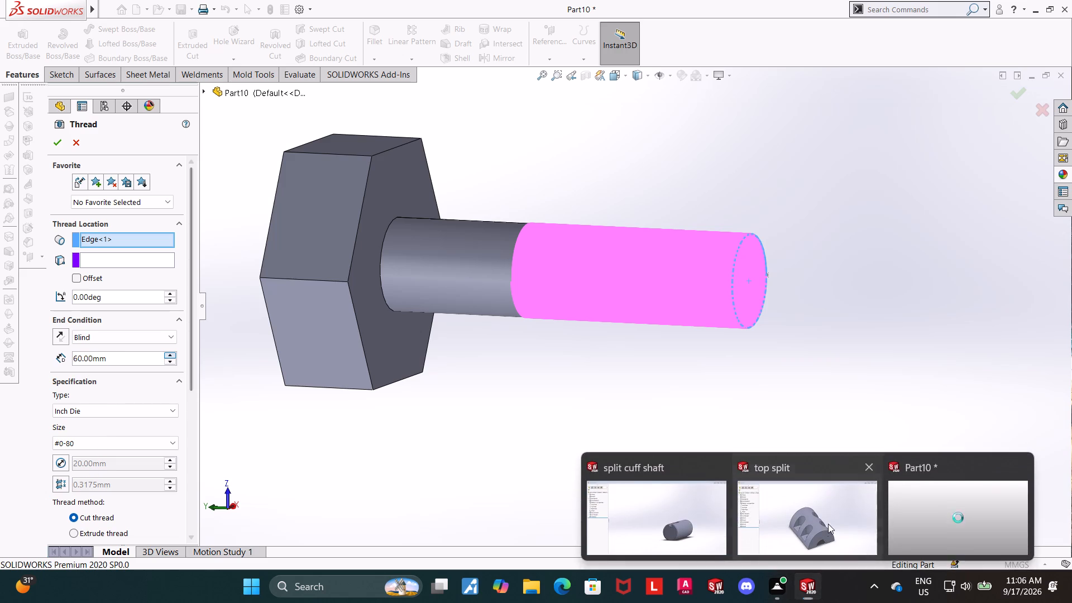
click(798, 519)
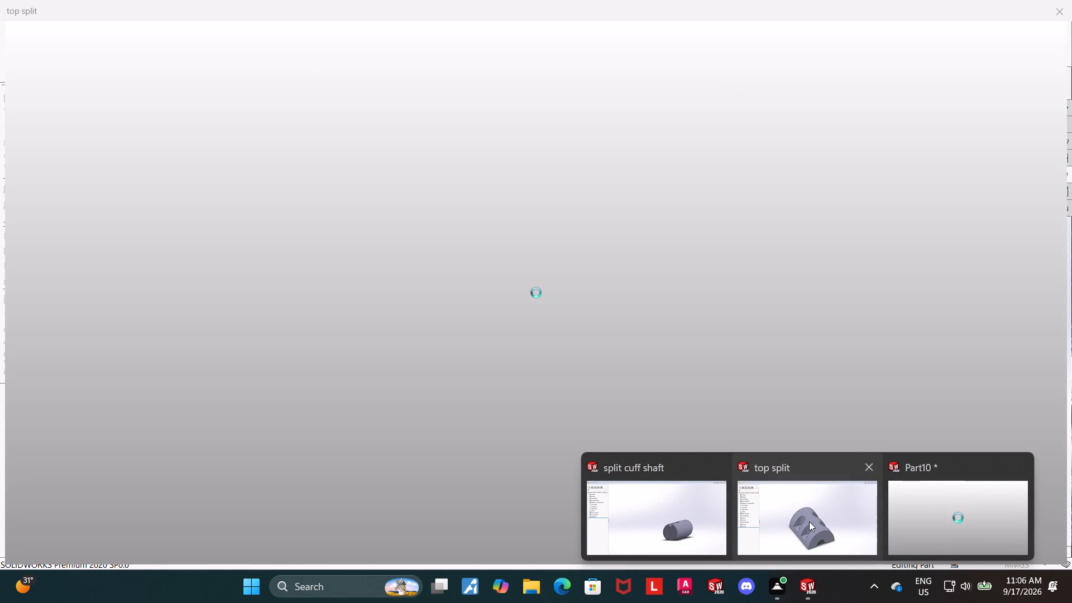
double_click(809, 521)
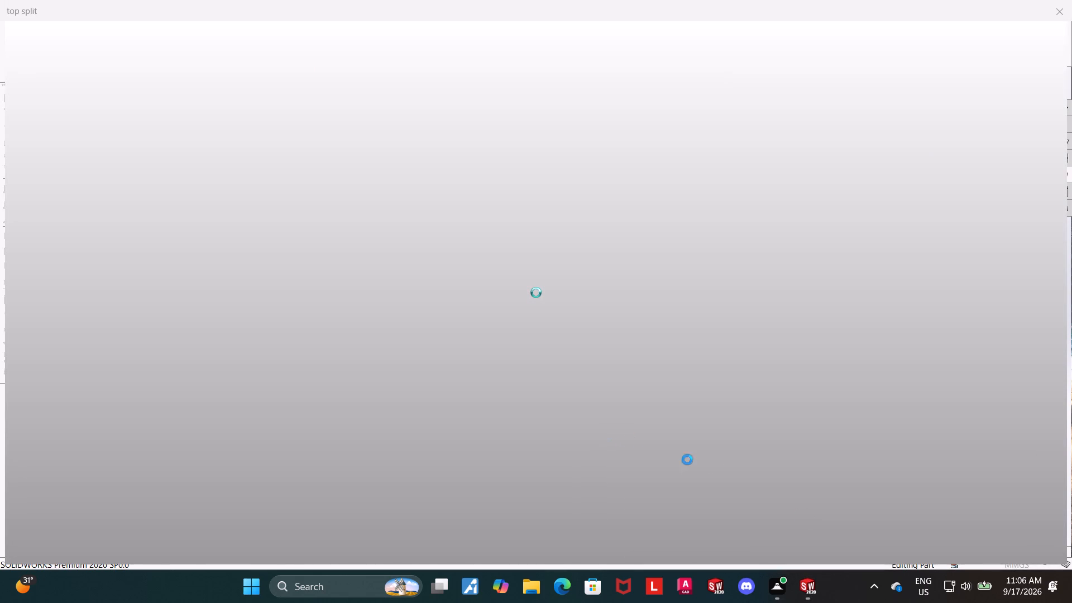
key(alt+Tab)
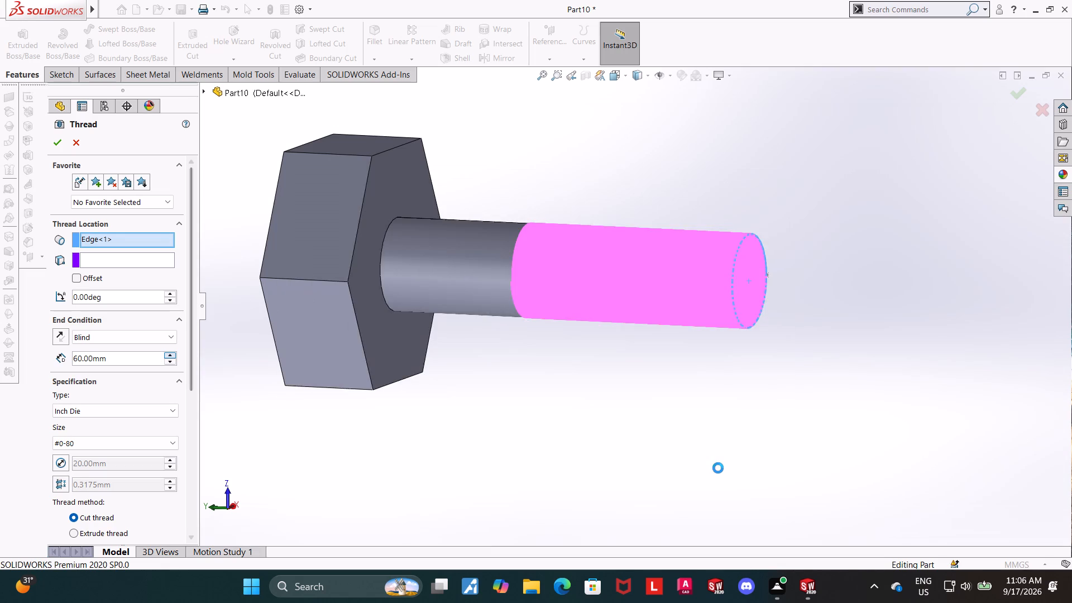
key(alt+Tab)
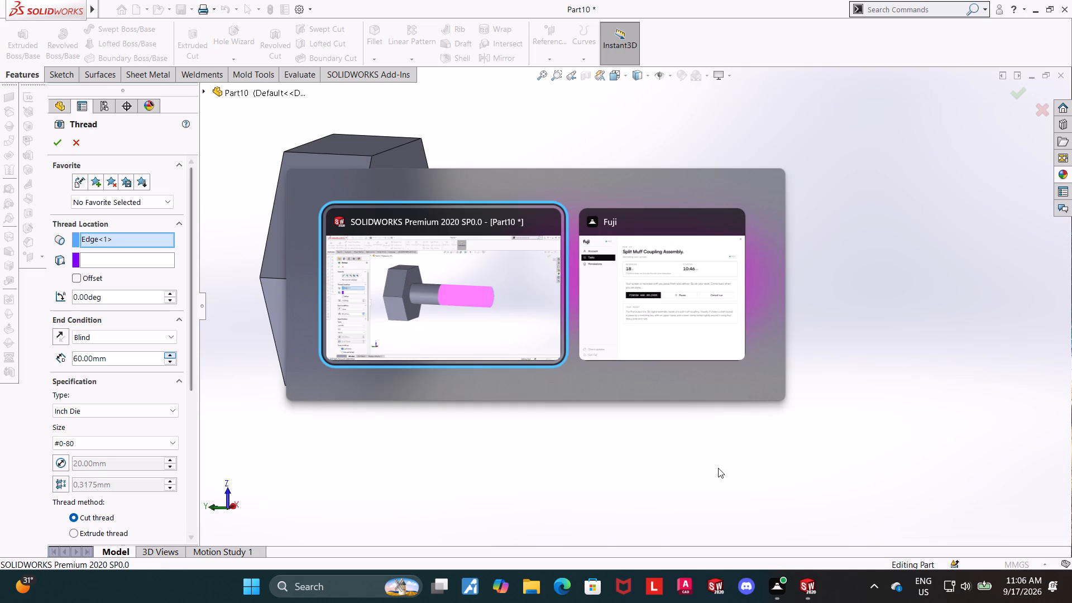
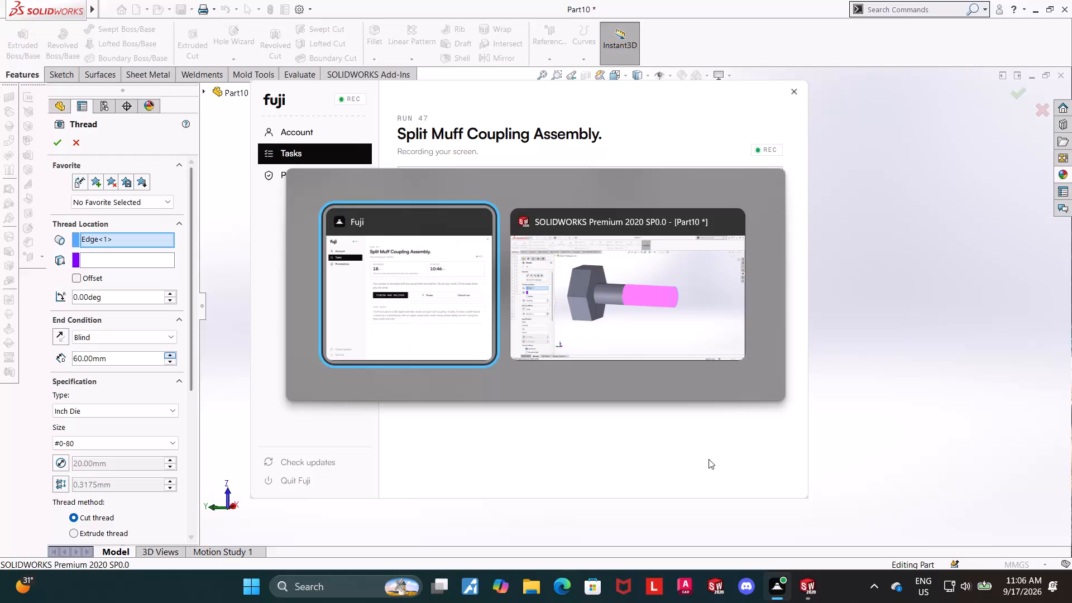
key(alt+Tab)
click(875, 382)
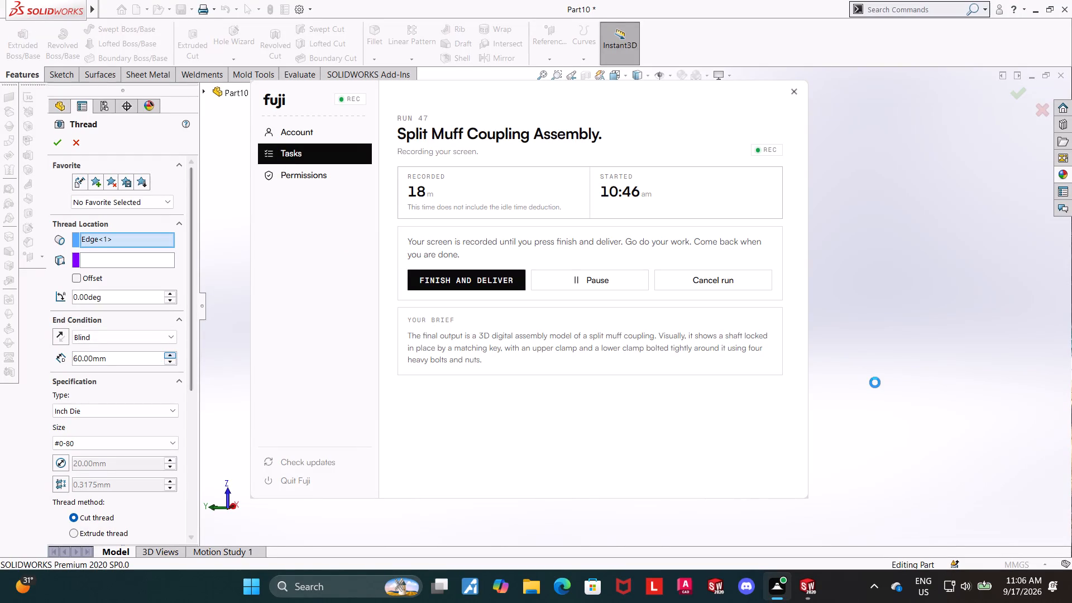
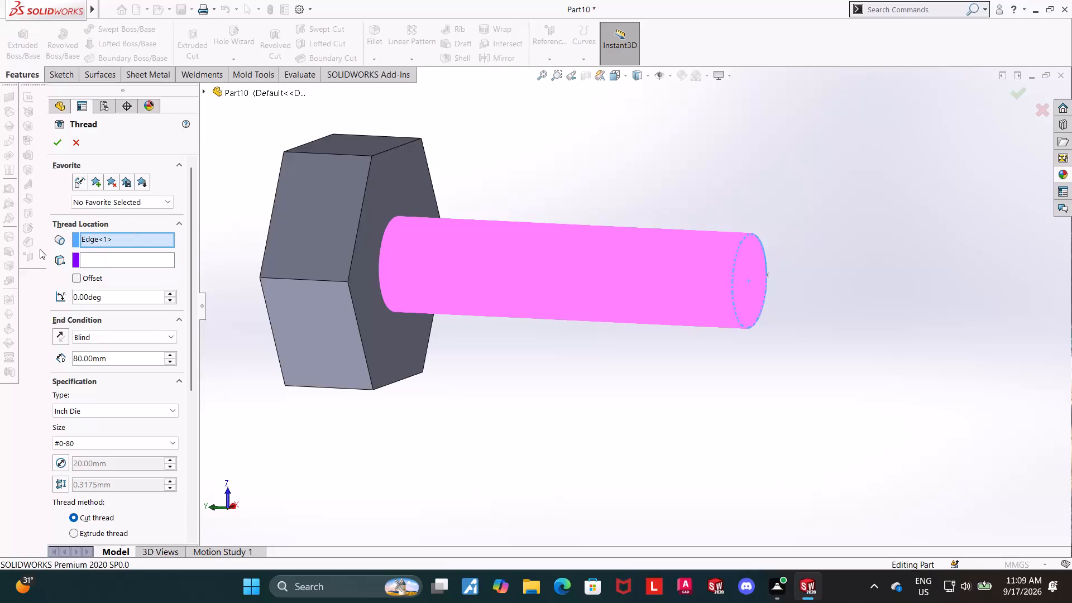
Cut a Metric Die M20x2.5 thread along the bolt's 80 mm shank, starting from its free end edge.
click(91, 411)
click(82, 443)
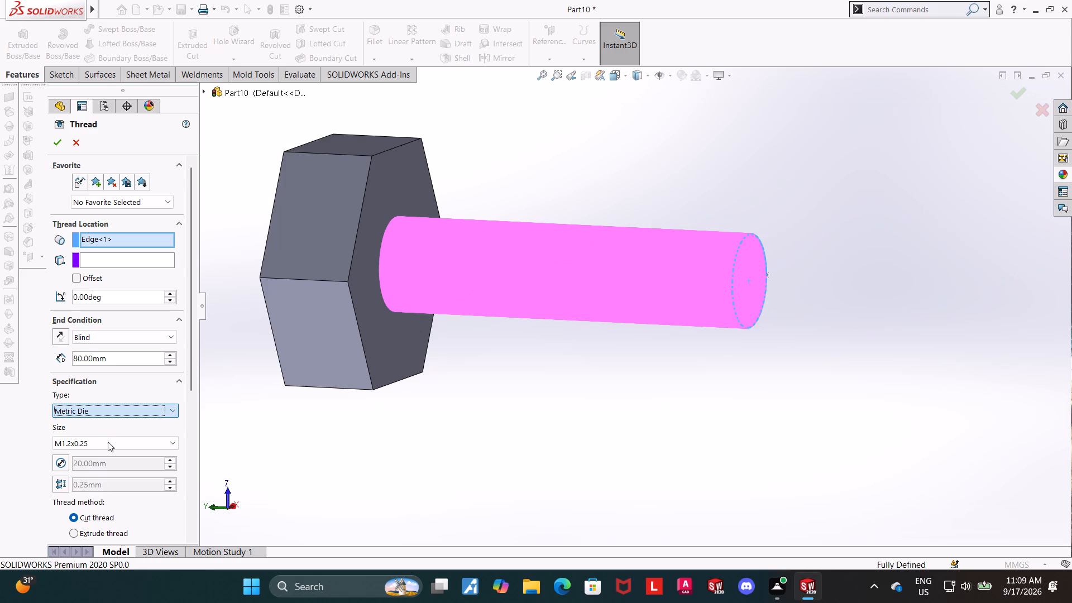
click(107, 440)
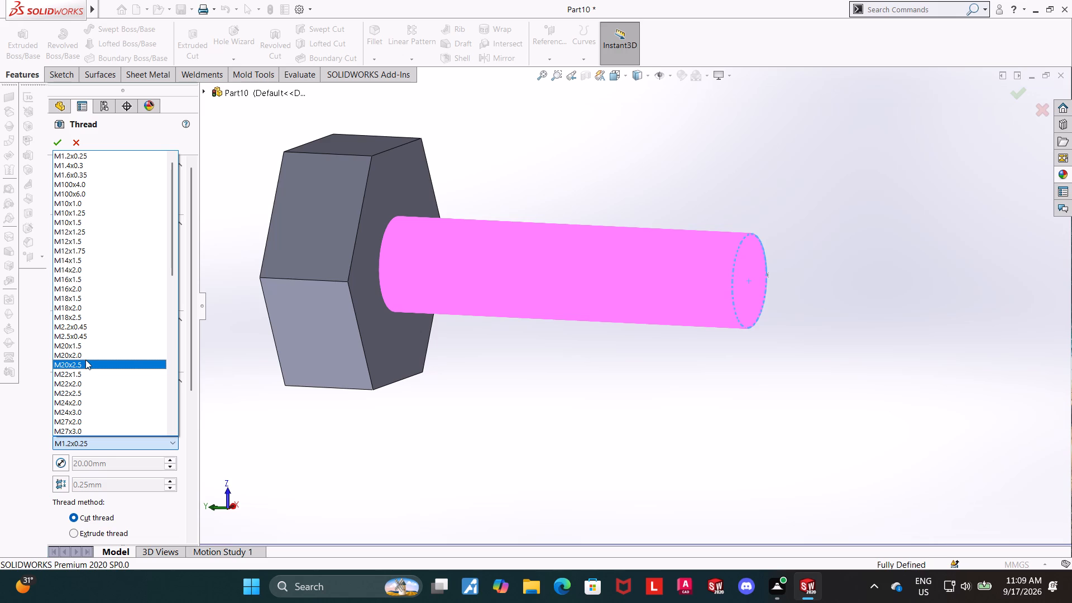
click(86, 360)
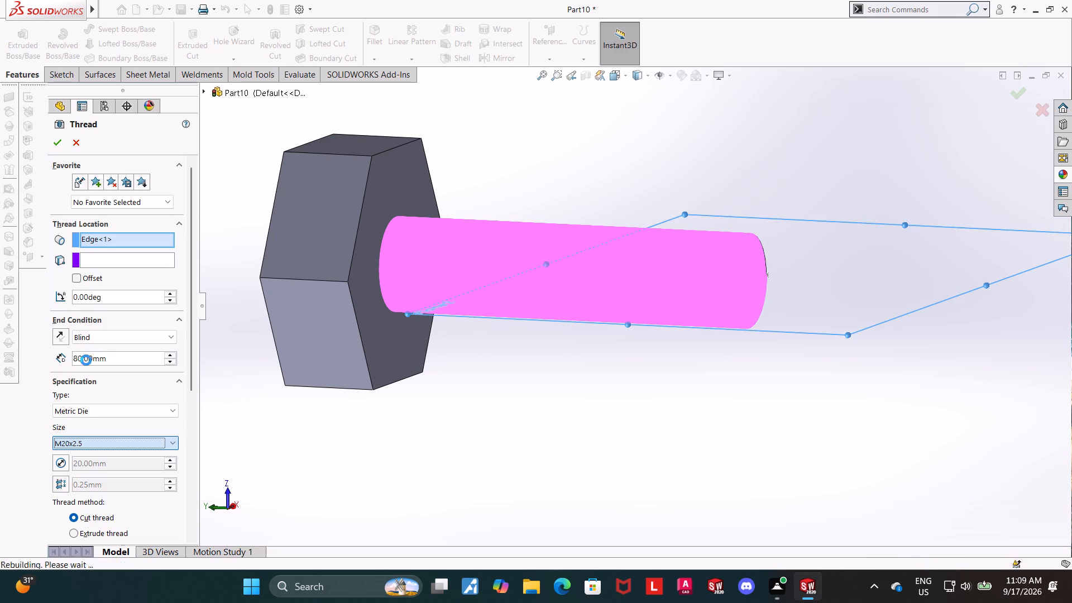
click(55, 146)
Save the bolt part in Downloads under the name "bolt for cuff", rebuilding the document before saving.
middle_drag(553, 388, 569, 381)
middle_drag(567, 381, 563, 423)
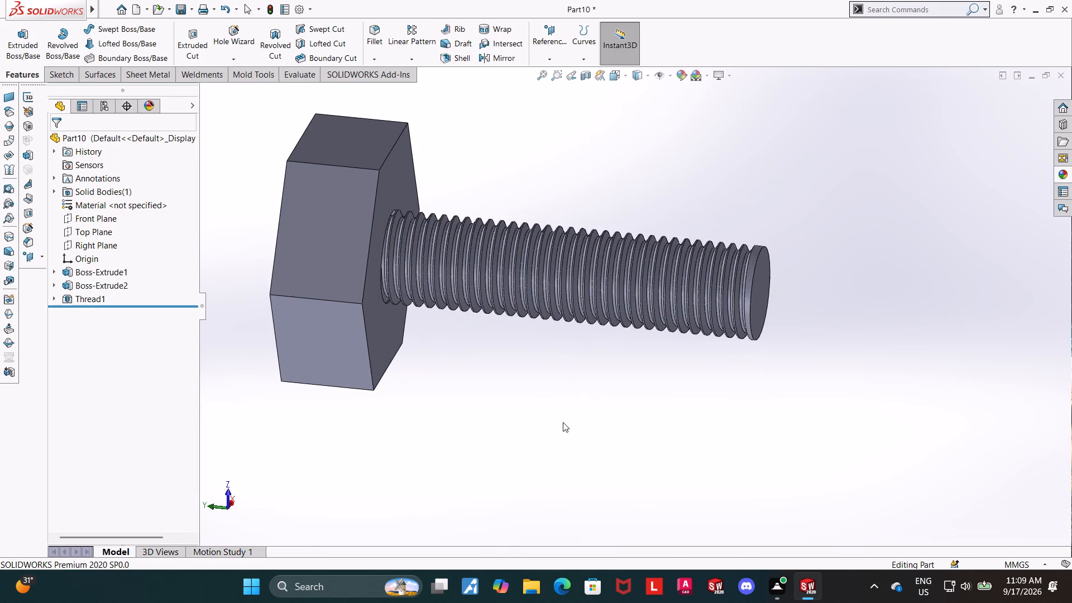
scroll(588, 388, up, 1)
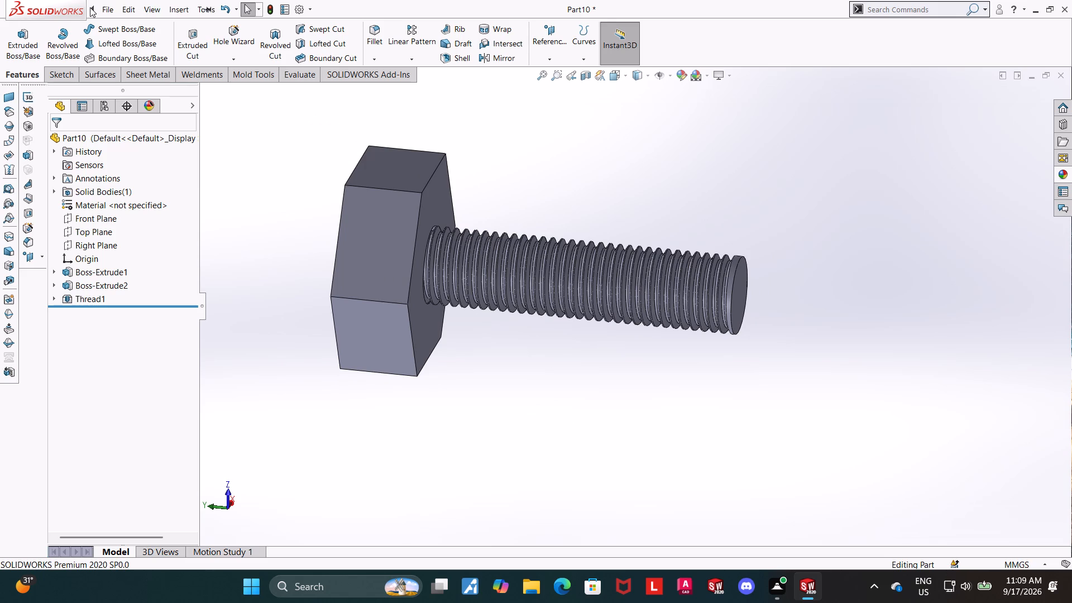
click(103, 6)
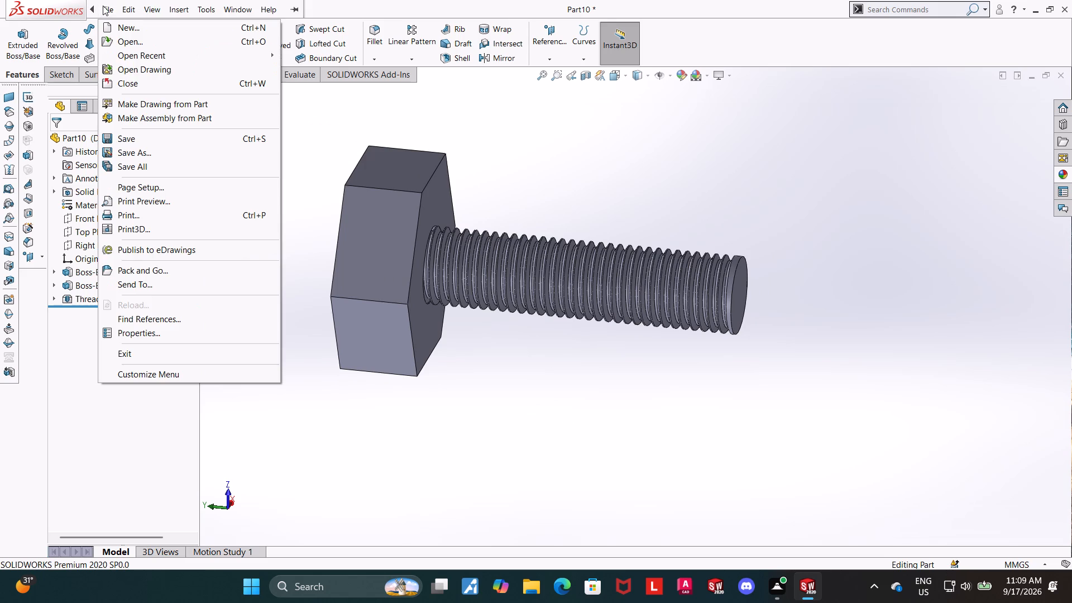
click(136, 154)
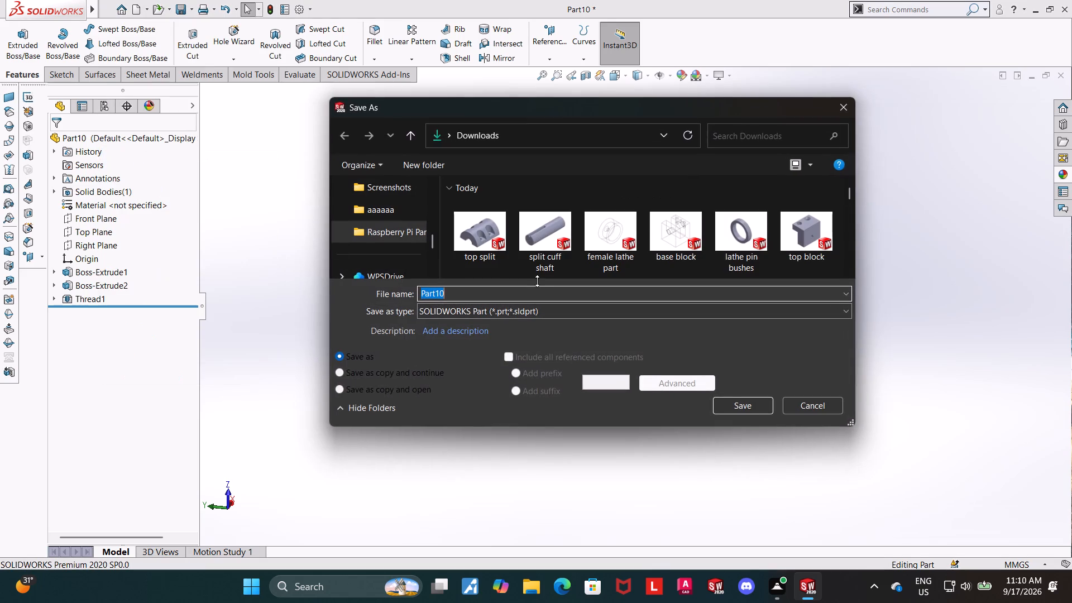
text(bolt)
key(space)
text(spli)
key(BackSpace)
key(BackSpace)
key(BackSpace)
key(BackSpace)
text(cuff)
key(BackSpace)
key(BackSpace)
key(BackSpace)
key(BackSpace)
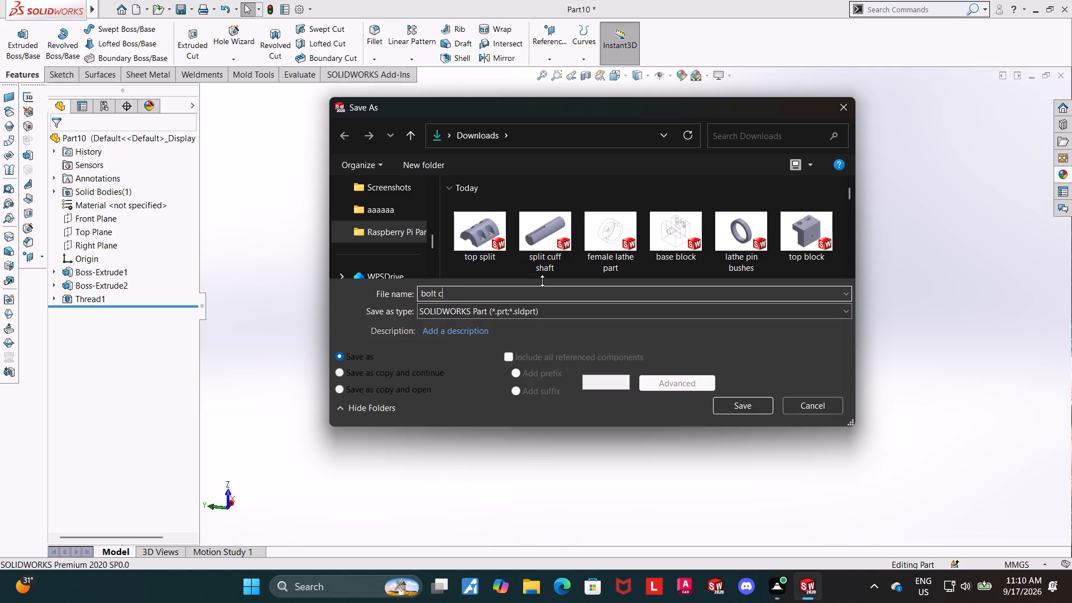
text(for)
key(space)
text(cuff)
click(752, 402)
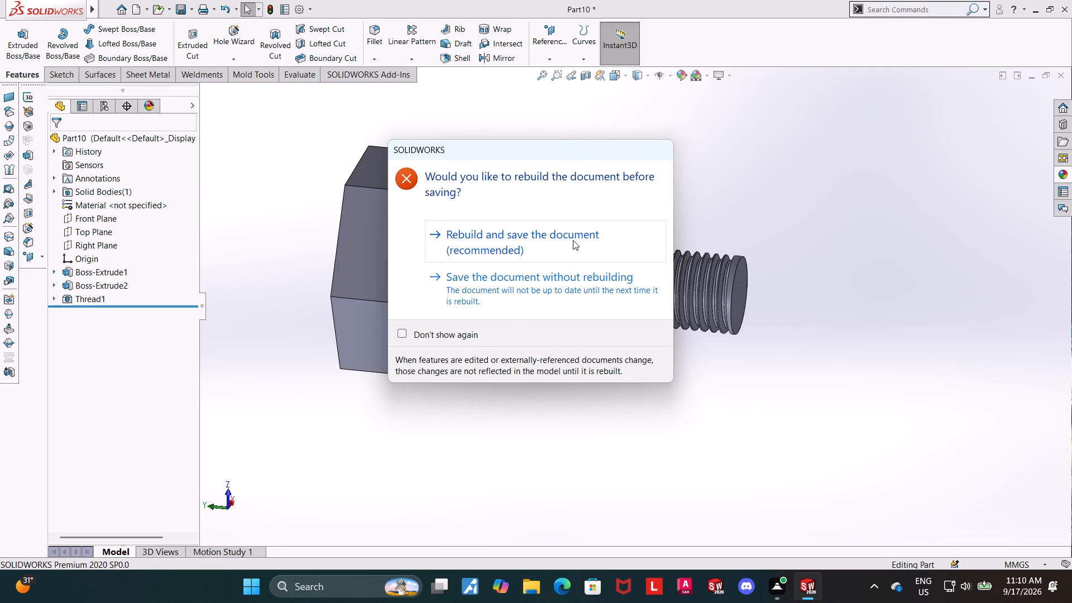
click(573, 240)
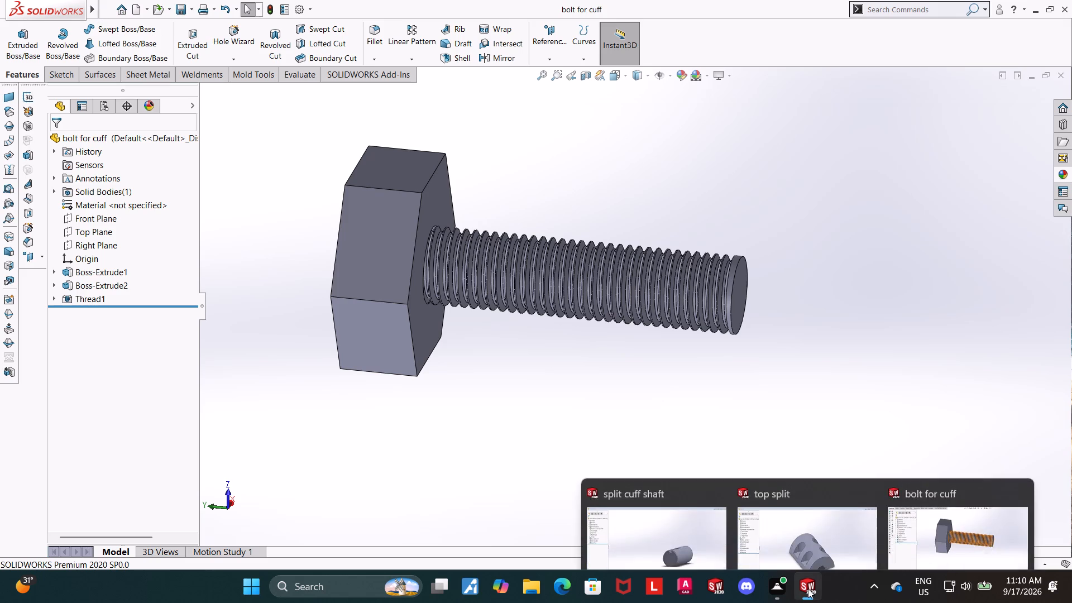
Switch to the open "top split" part and orient it to show its semicircular end face and underside.
click(812, 512)
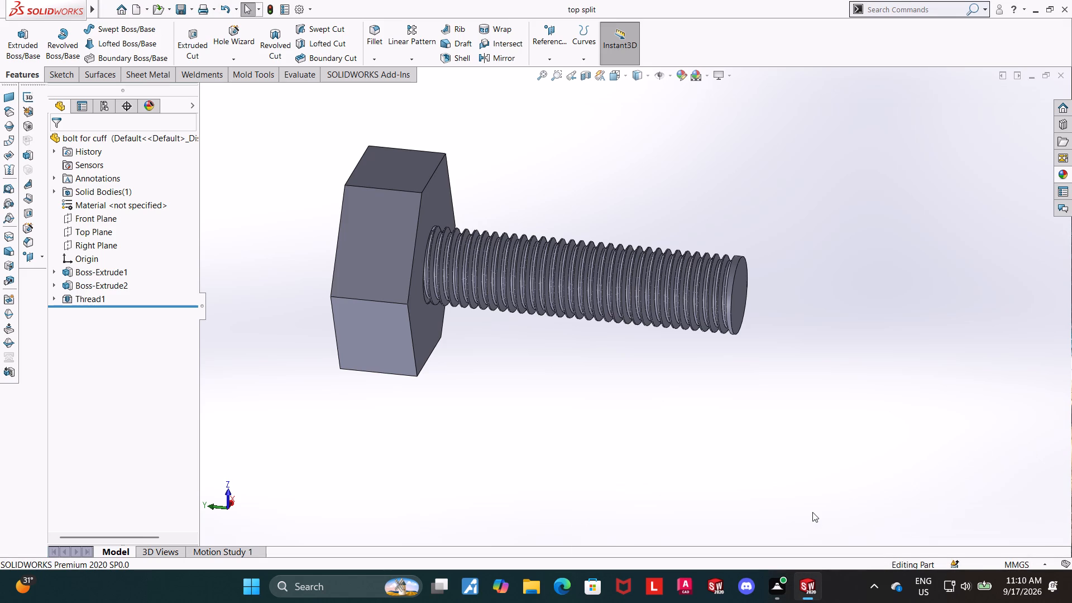
click(423, 233)
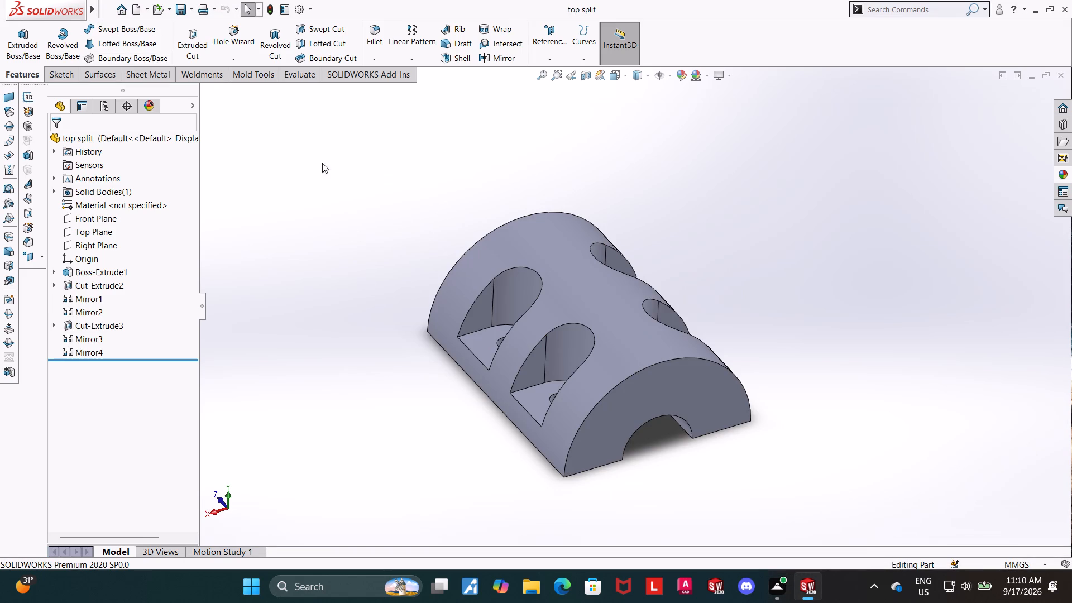
middle_drag(765, 280, 746, 156)
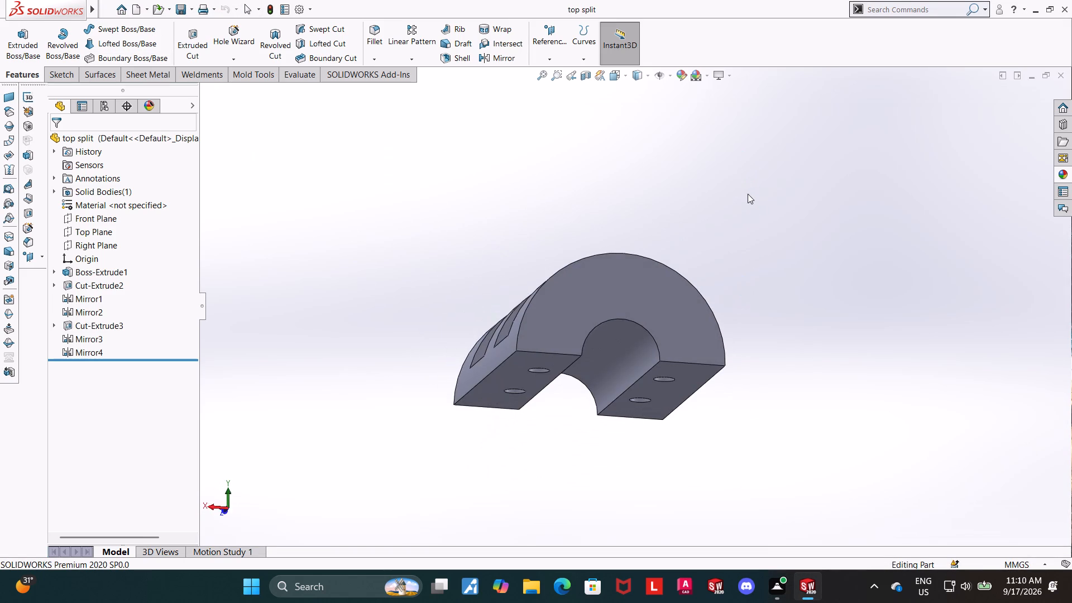
middle_drag(750, 197, 750, 213)
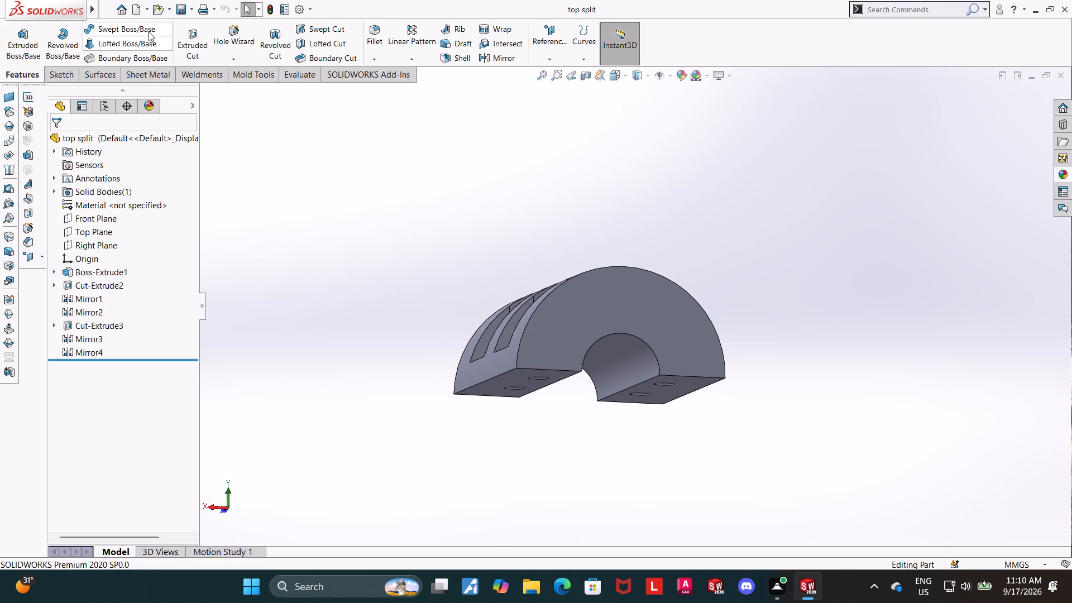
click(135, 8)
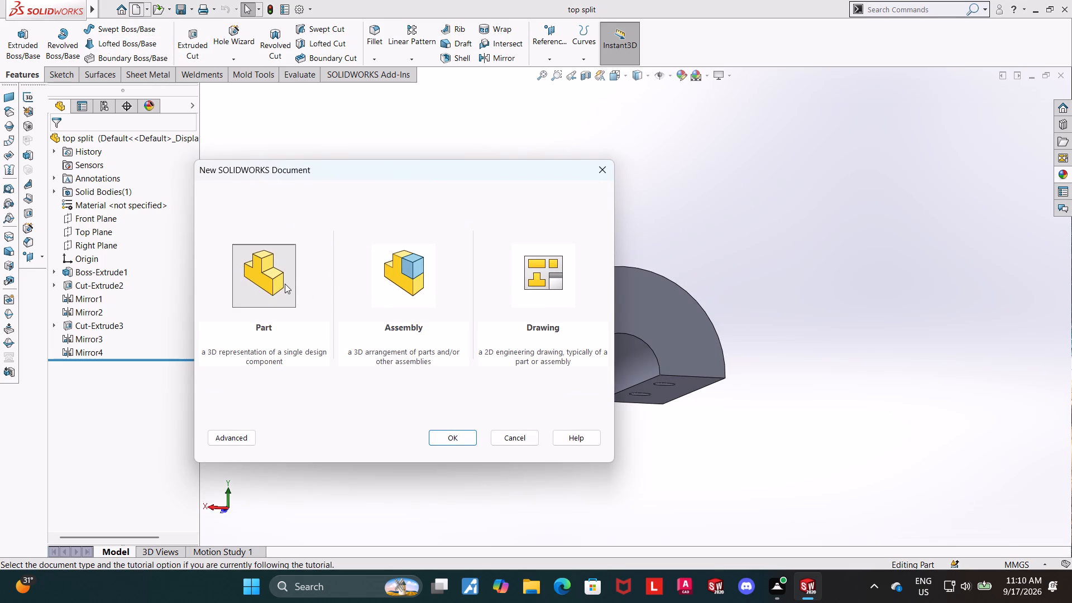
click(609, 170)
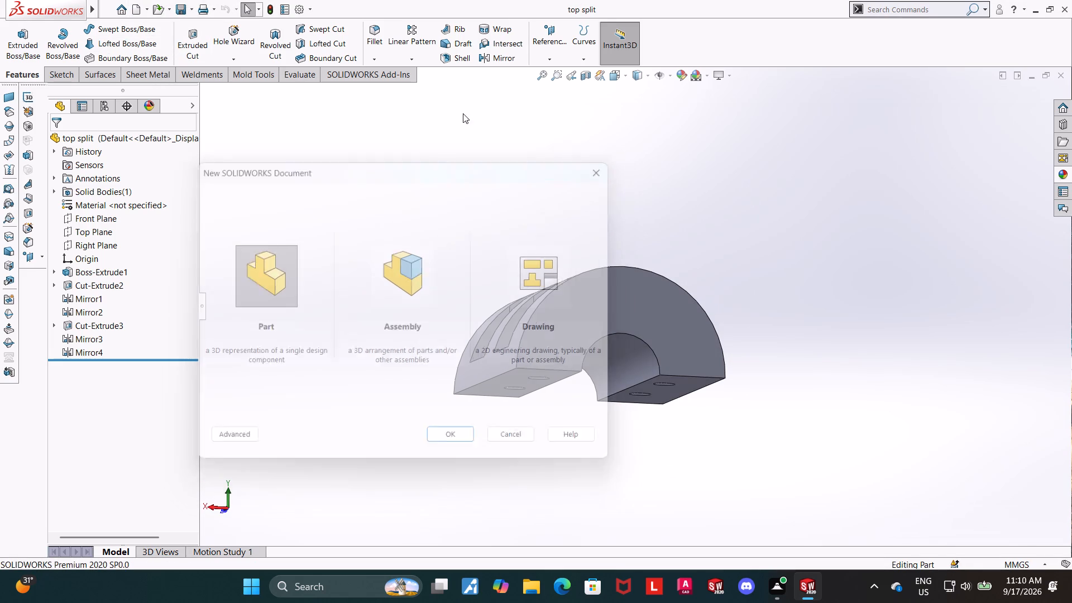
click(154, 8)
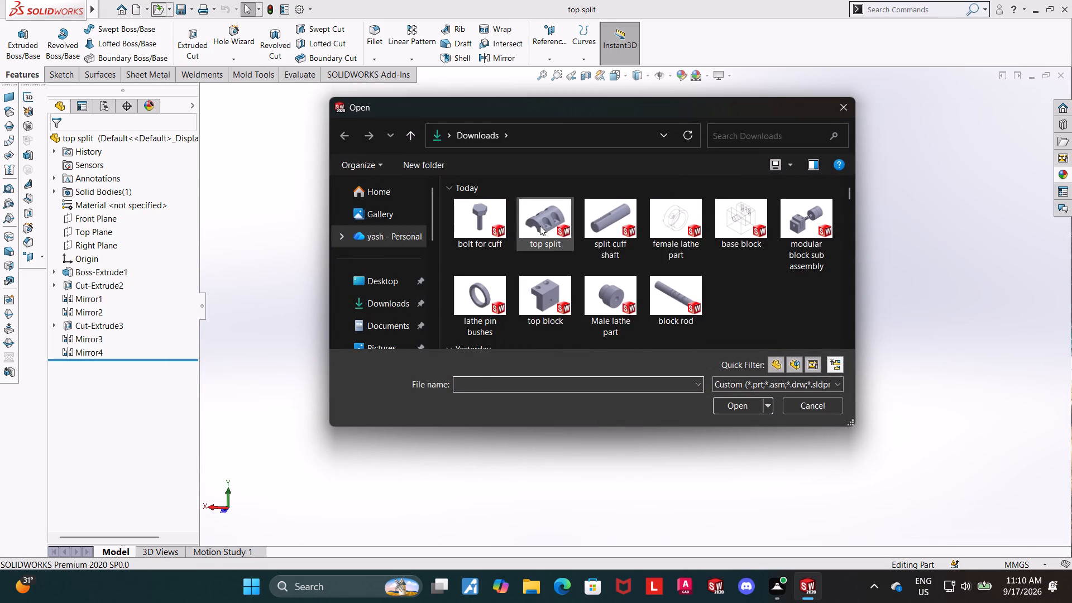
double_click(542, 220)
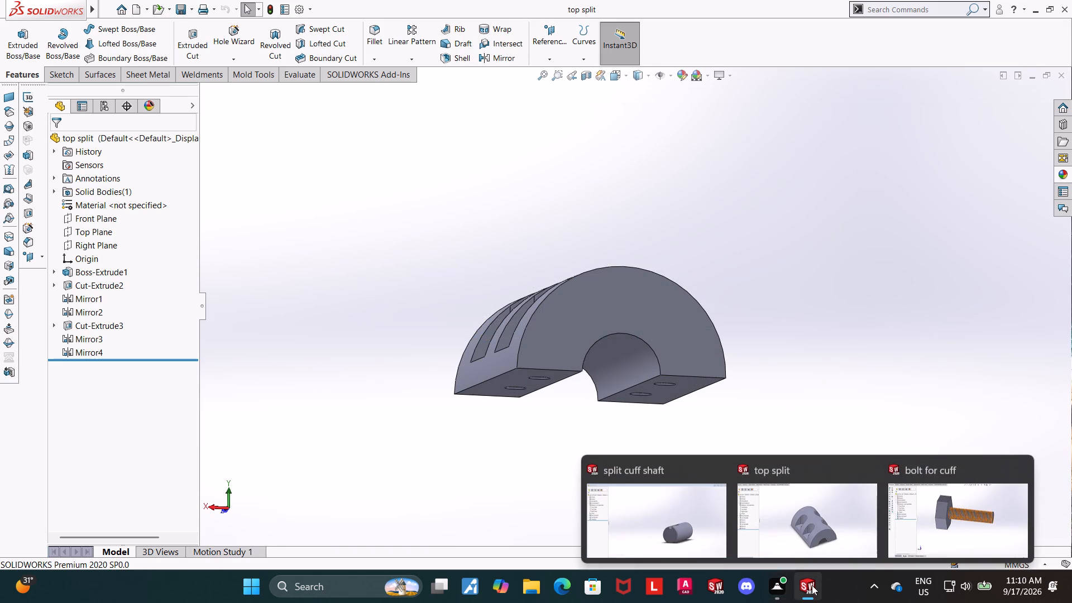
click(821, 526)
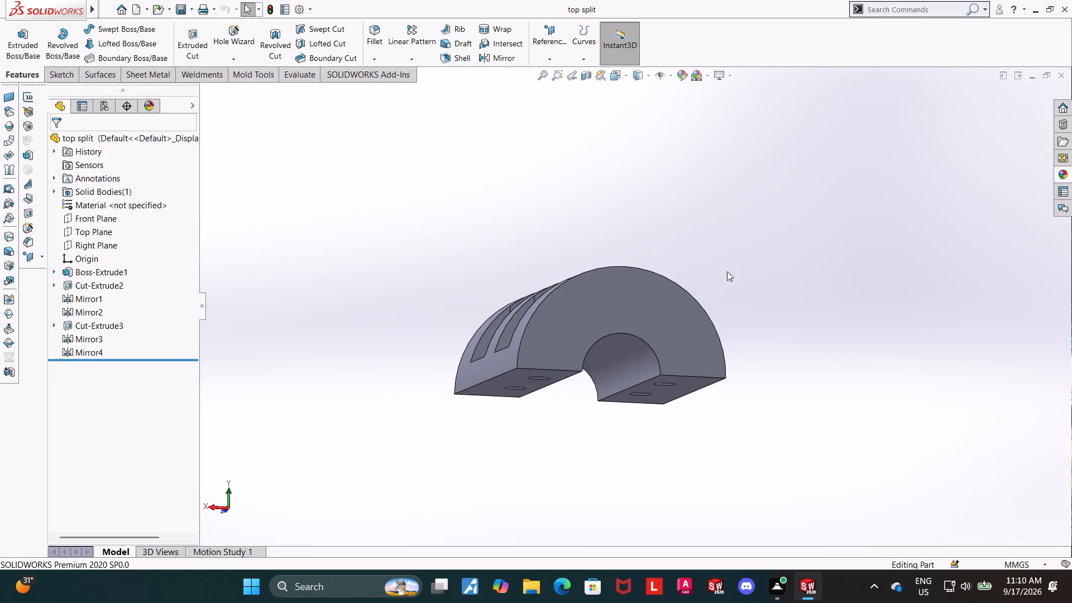
Save the "top split" part.
click(181, 9)
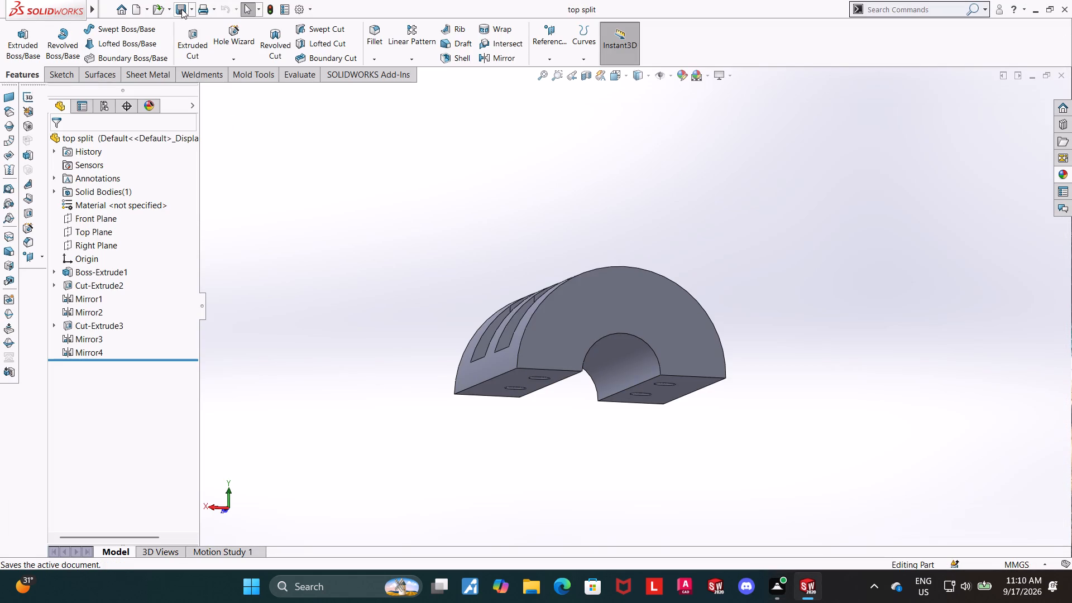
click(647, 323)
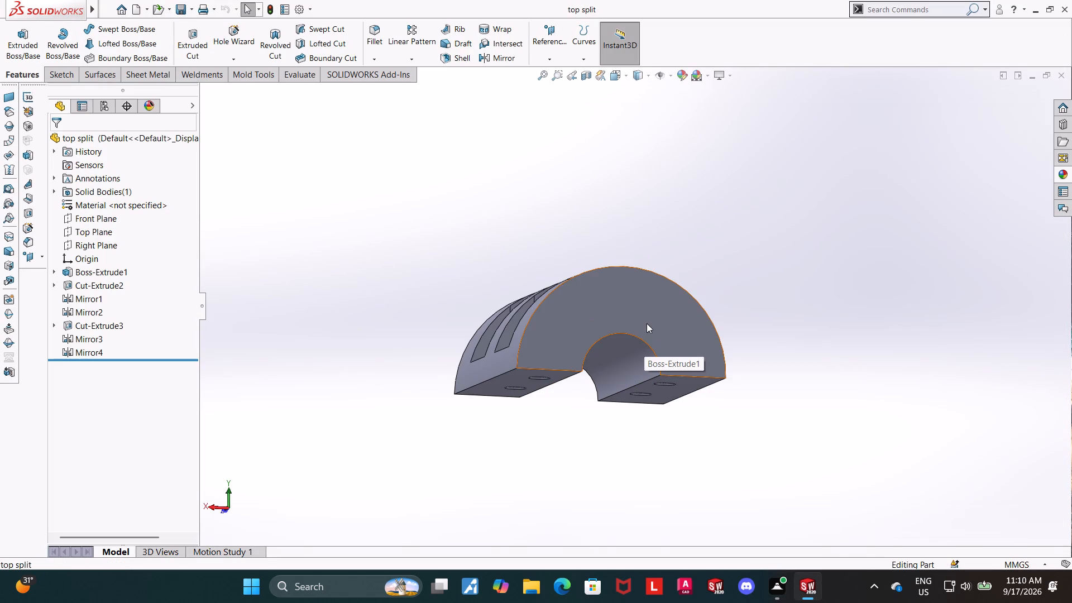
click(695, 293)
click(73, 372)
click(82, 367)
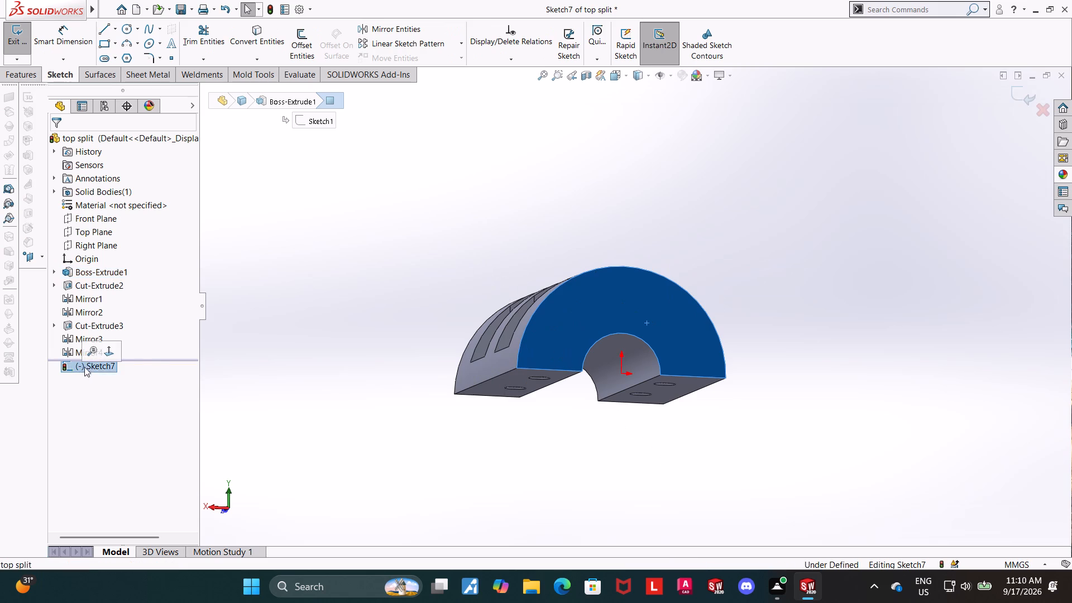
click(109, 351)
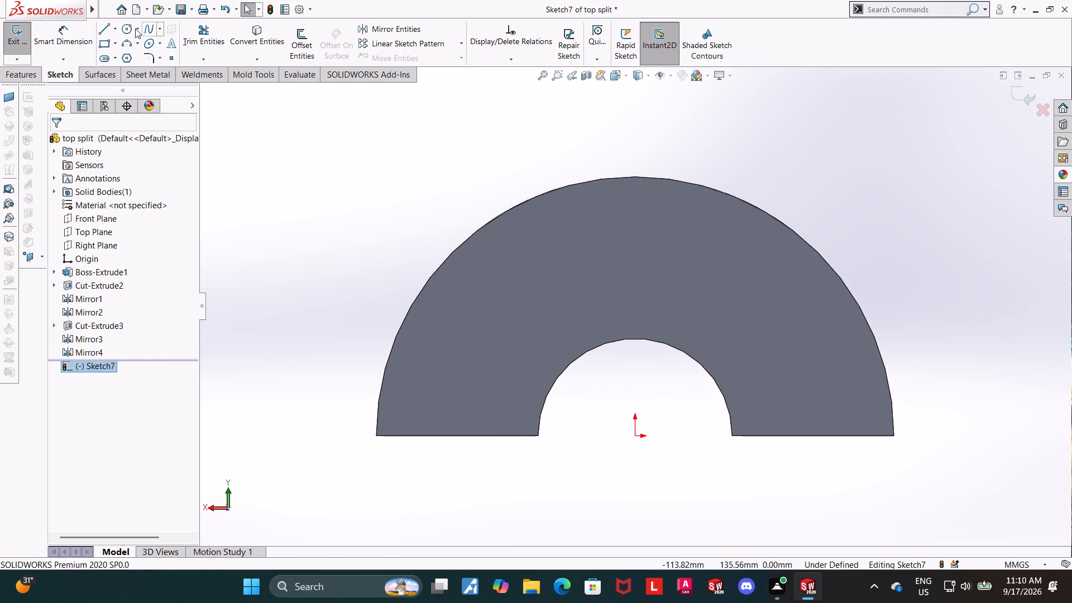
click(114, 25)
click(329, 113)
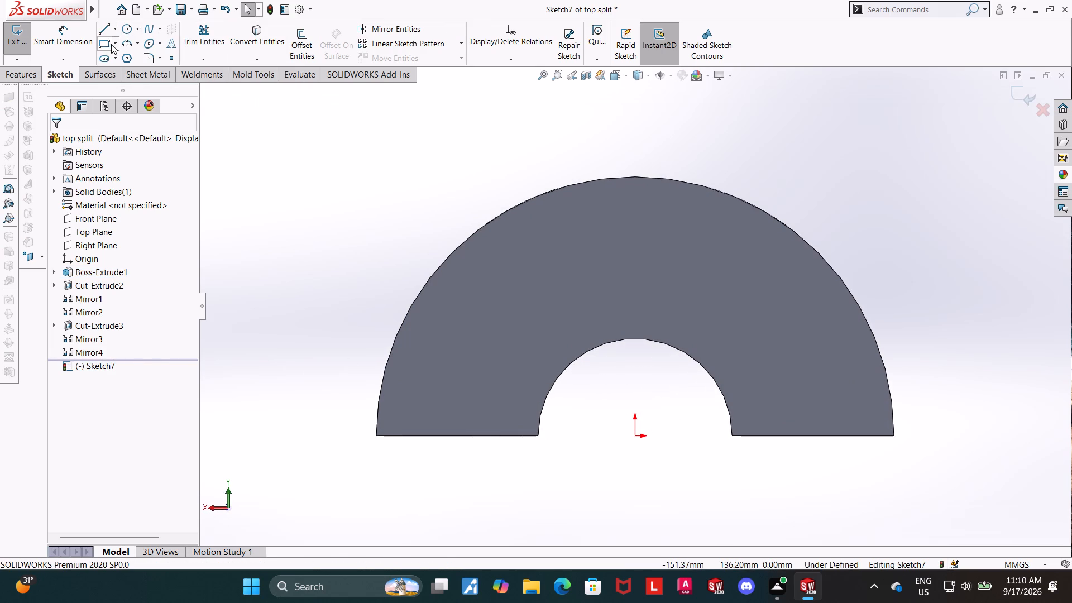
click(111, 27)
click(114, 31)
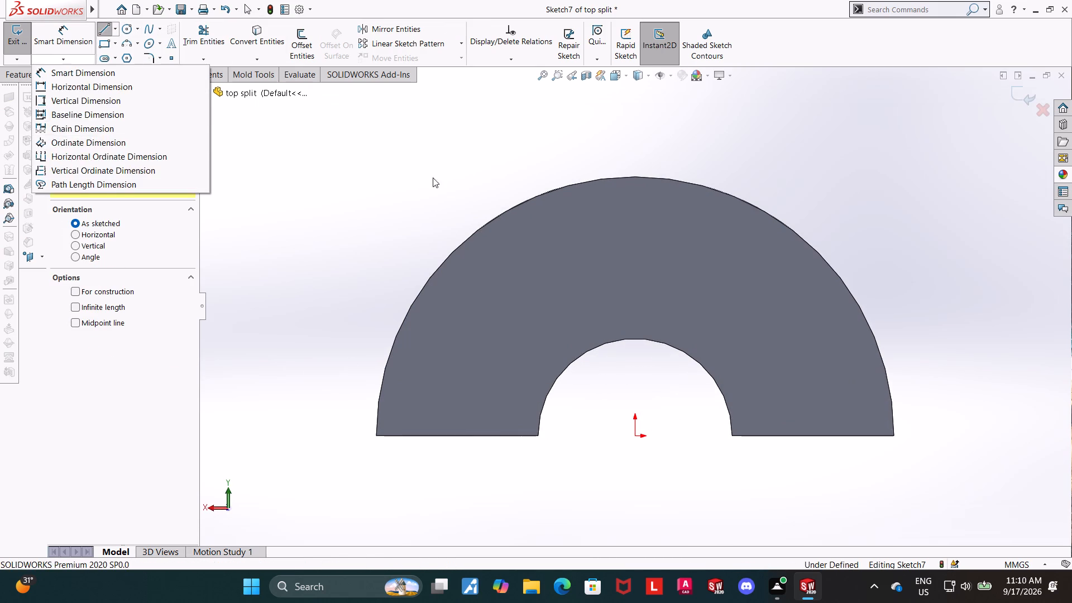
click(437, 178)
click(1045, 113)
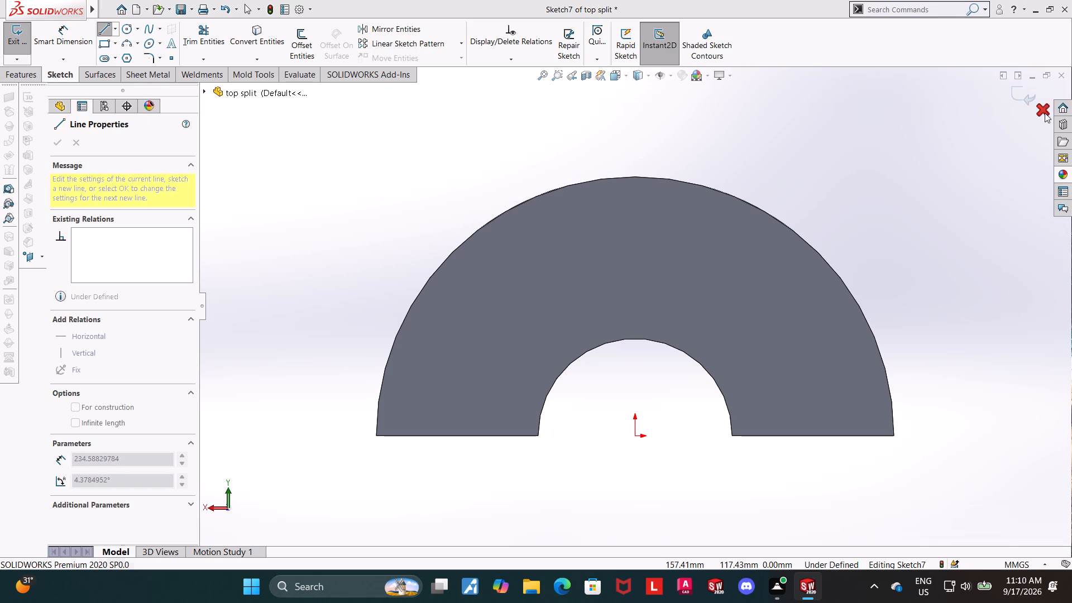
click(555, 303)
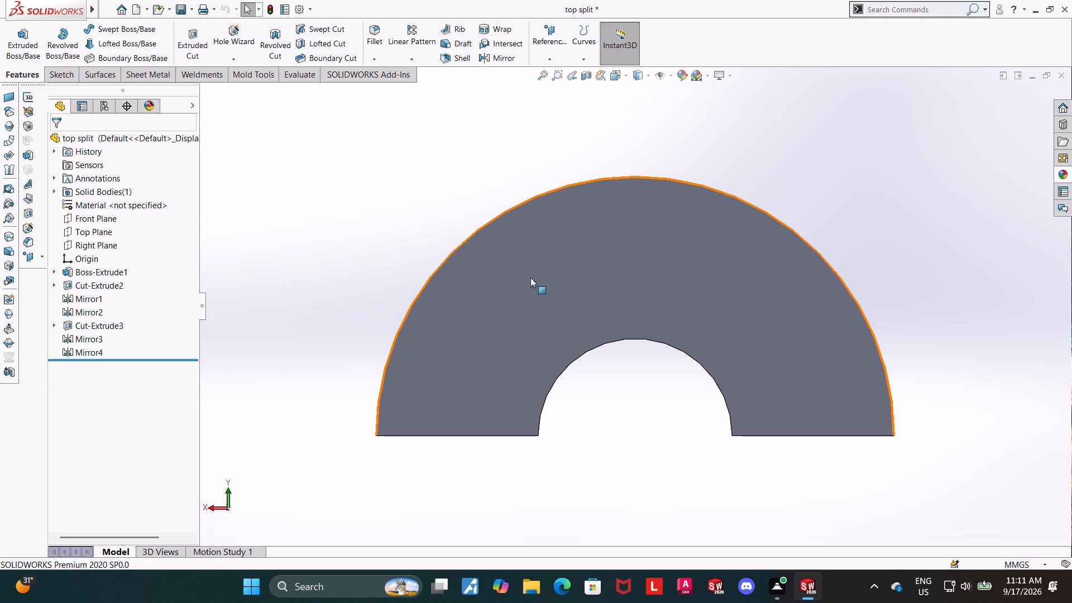
Start a sketch on the semicircular end face and draw a vertical centerline about 122 mm long upward from the origin.
click(630, 300)
click(673, 269)
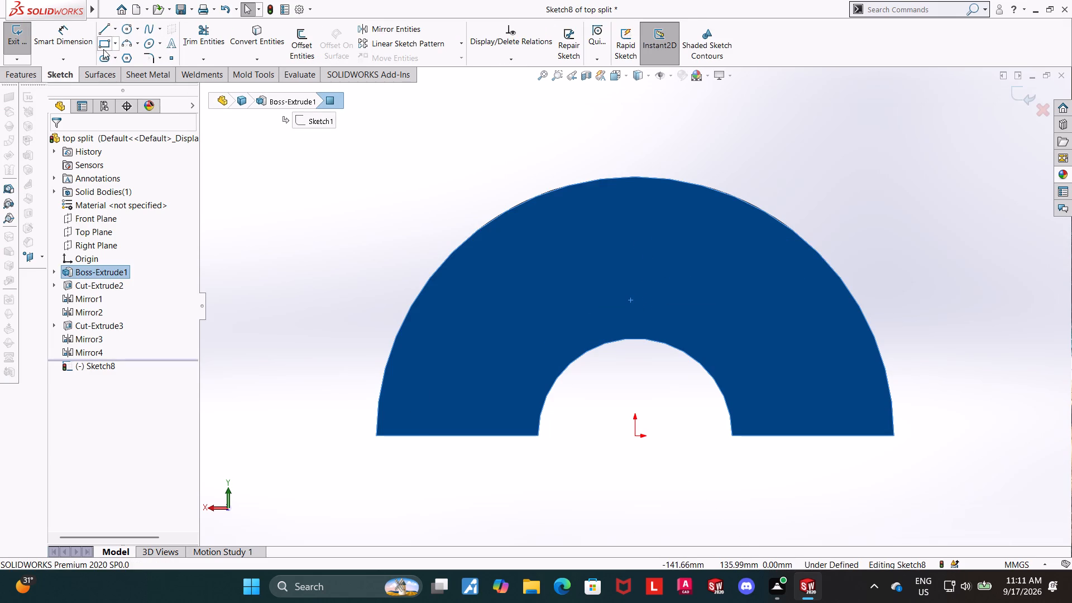
click(118, 30)
click(116, 52)
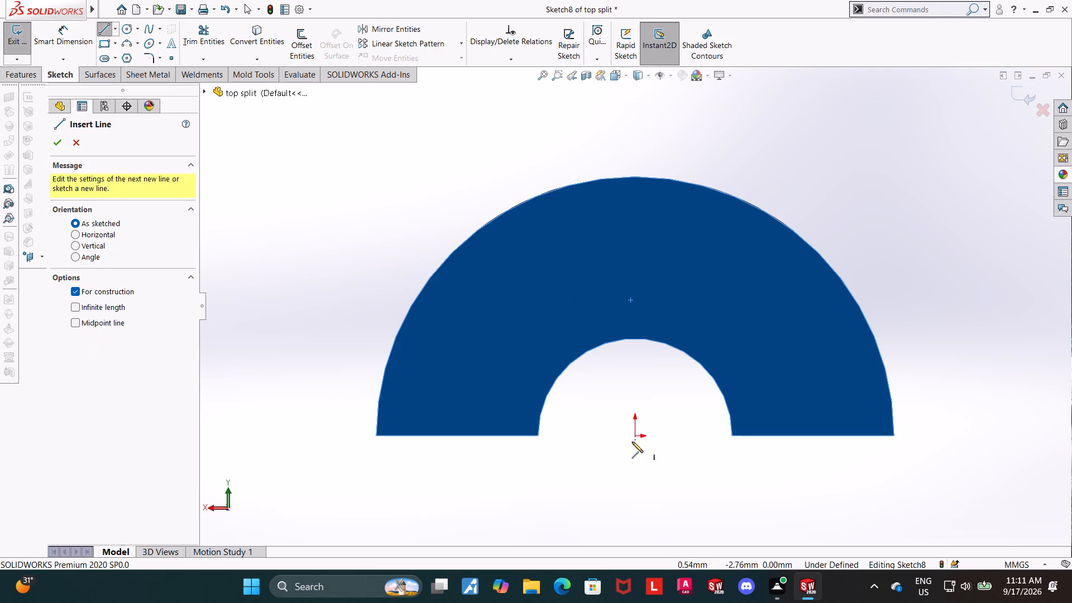
click(634, 436)
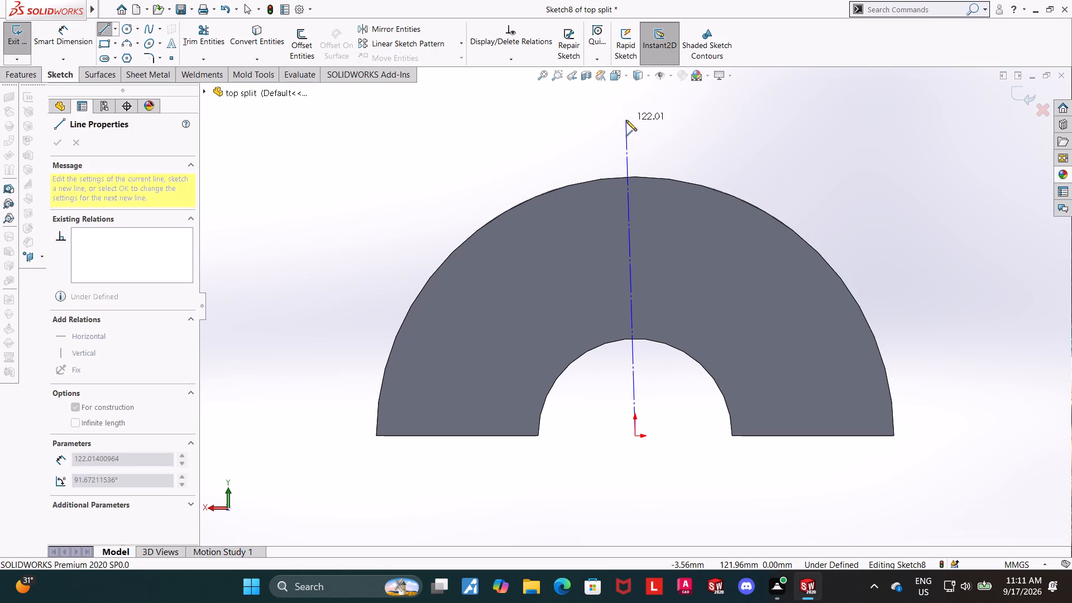
click(636, 120)
key(Escape)
key(Escape)
key(Escape)
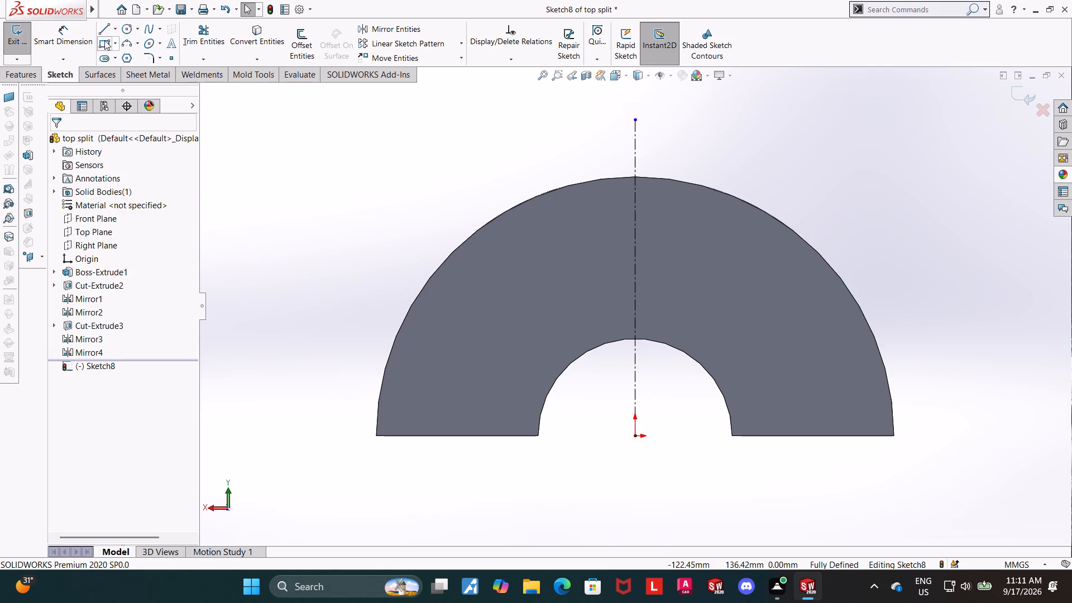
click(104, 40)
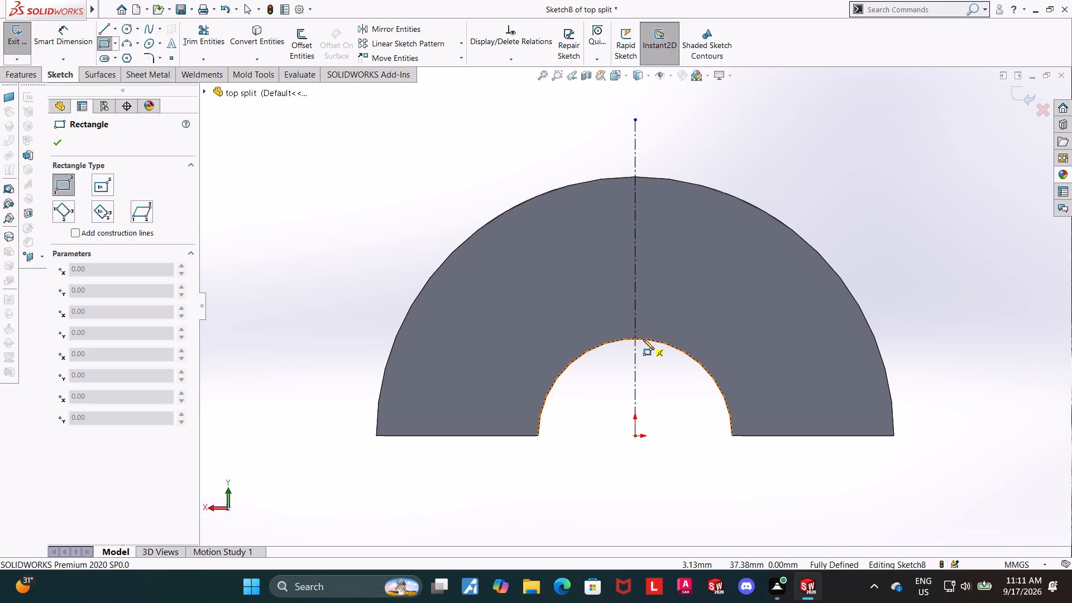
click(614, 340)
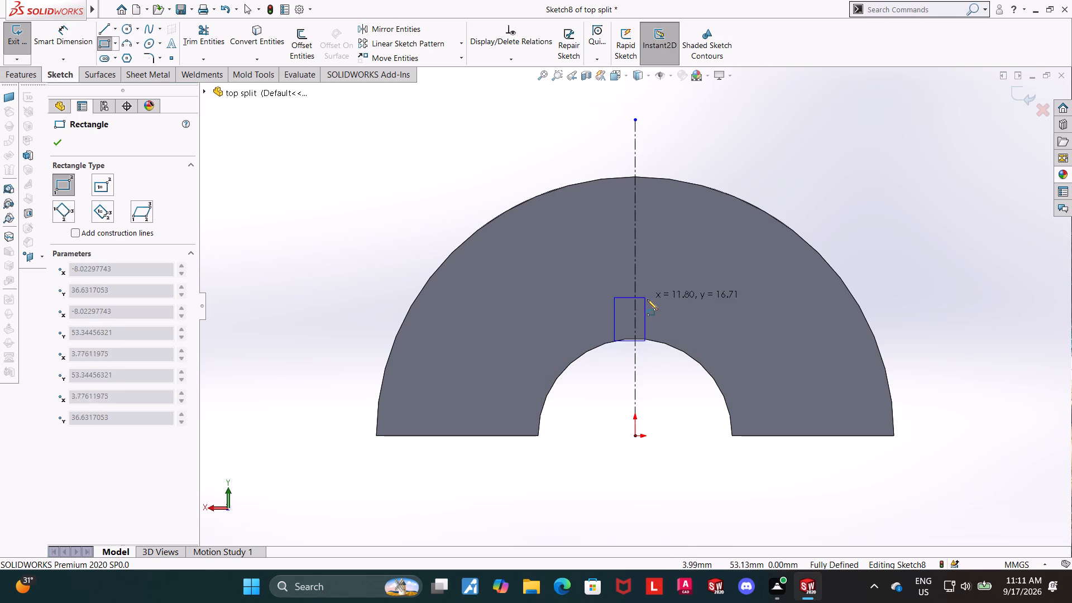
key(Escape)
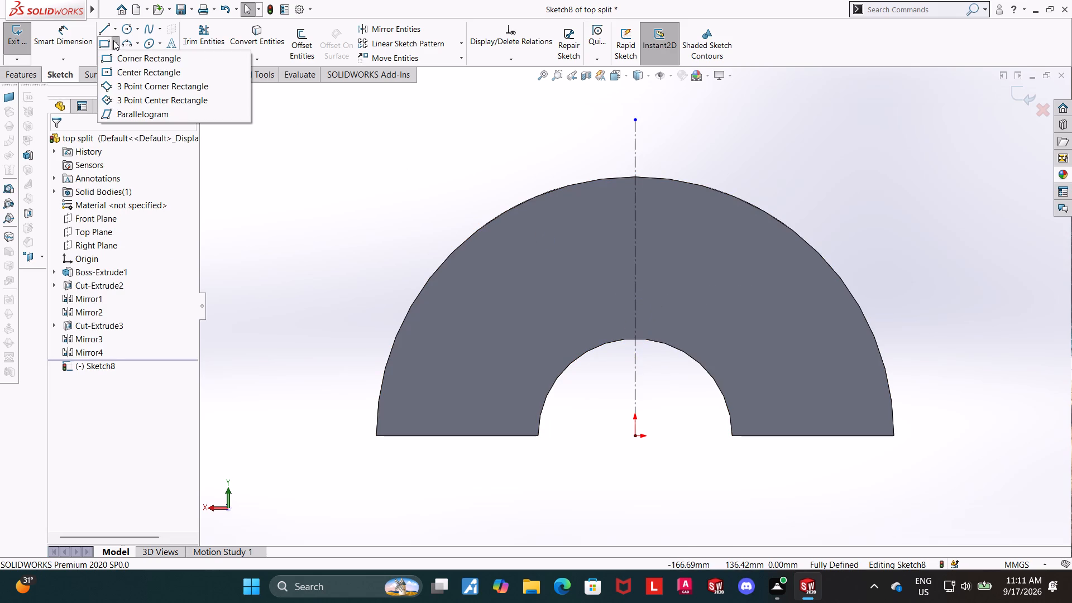
Draw a center rectangle about 24 by 22 mm, centered on the centerline, with its lower corners on the bore arc.
click(113, 40)
click(123, 71)
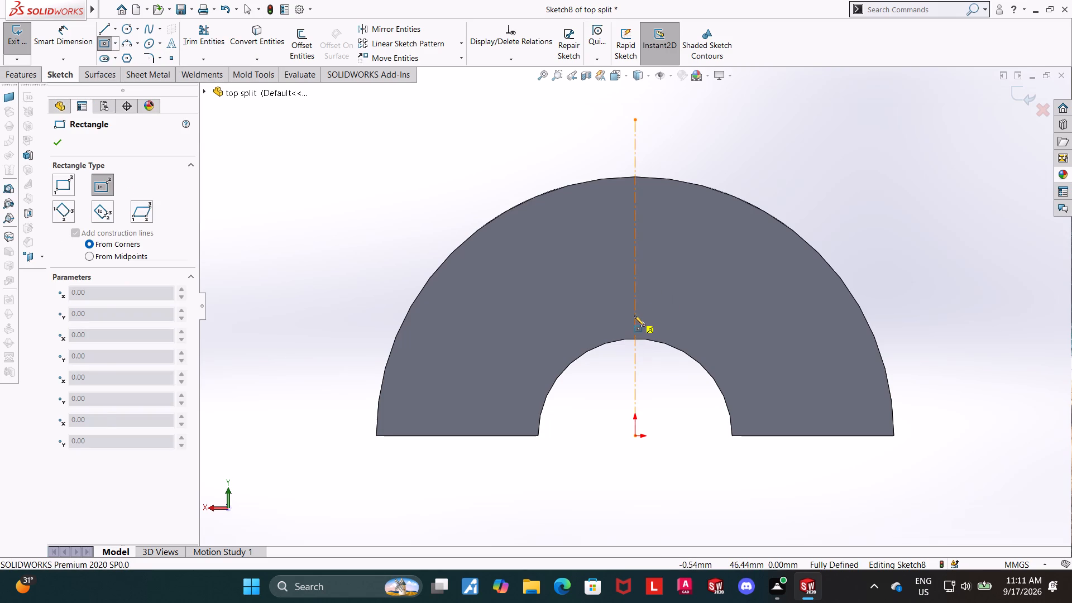
click(634, 315)
click(667, 343)
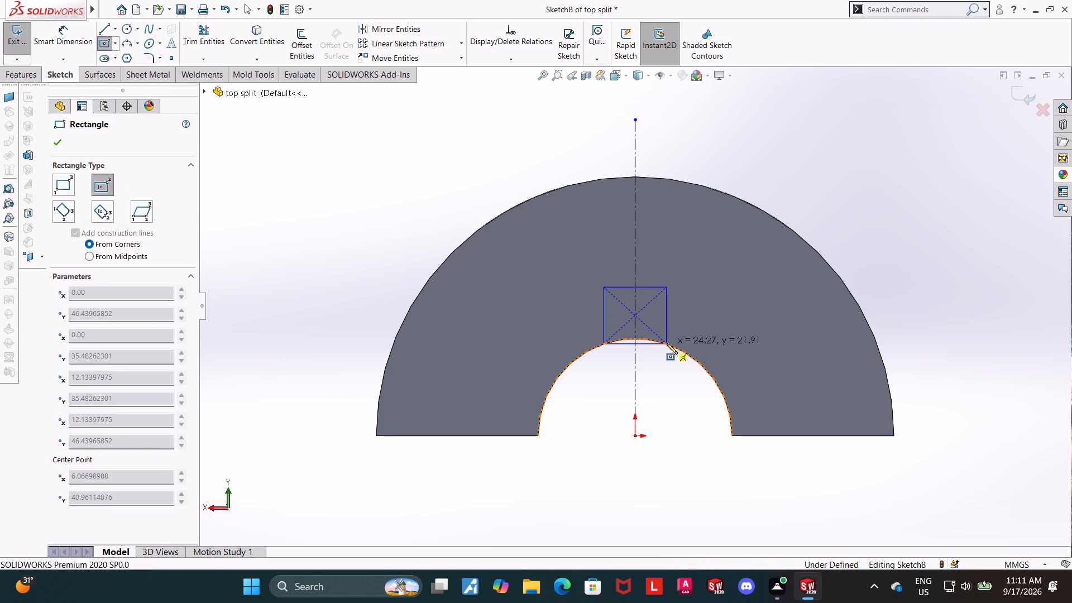
key(Escape)
key(Escape)
key(Escape)
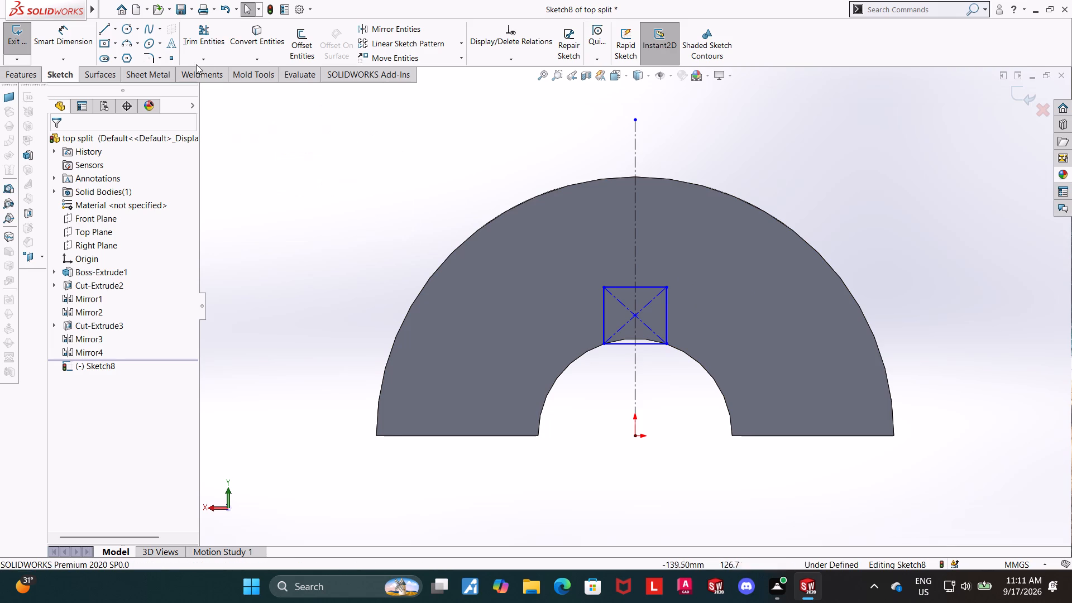
Dimension the rectangle's width along its top edge and its height along one side edge.
click(40, 37)
click(647, 285)
click(646, 259)
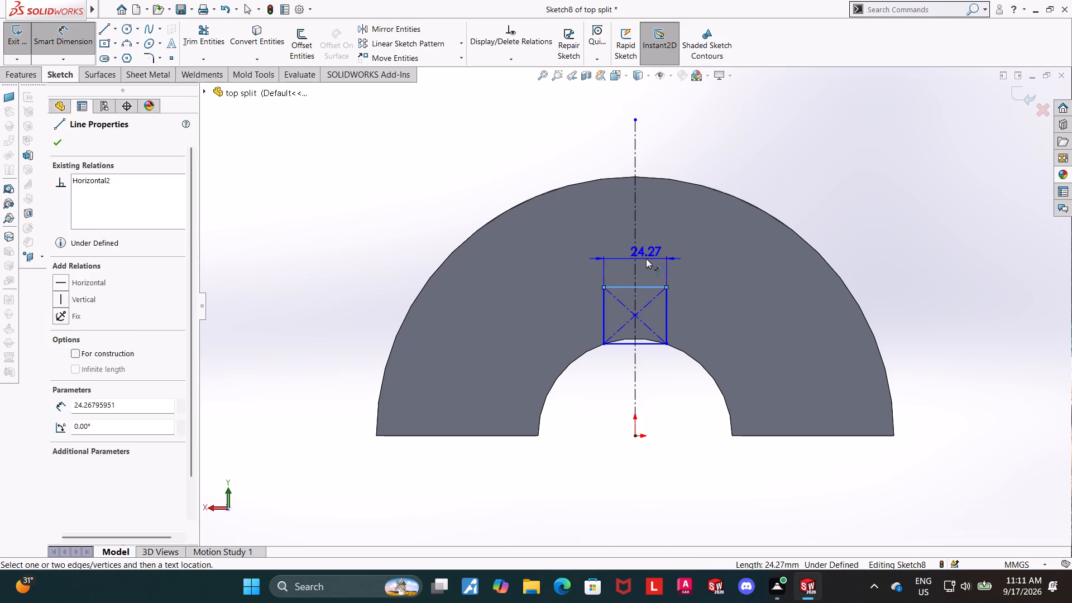
key(Escape)
key(Escape)
click(65, 30)
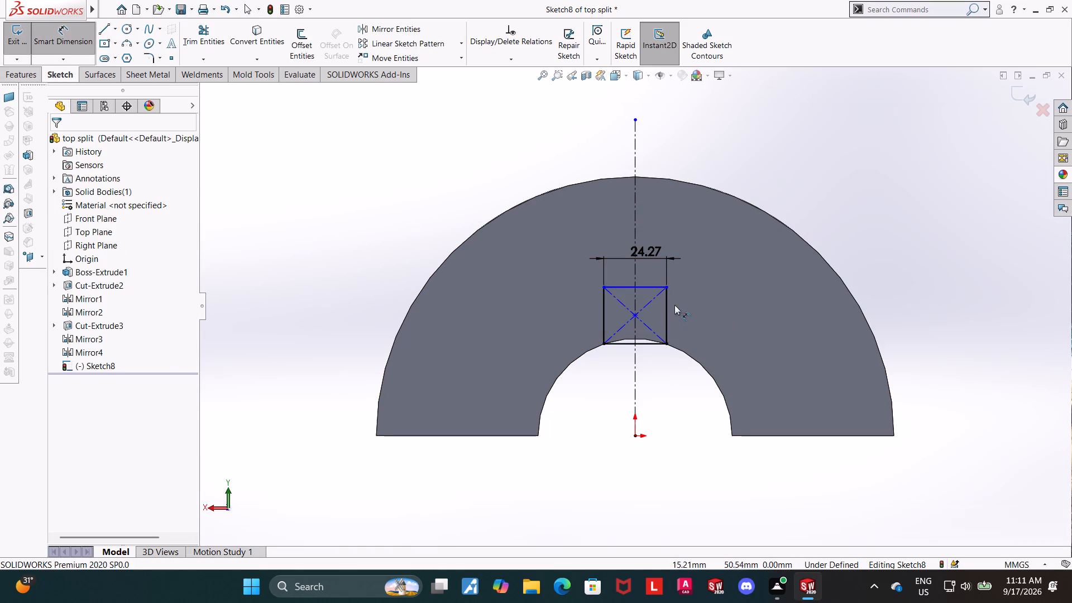
click(668, 307)
click(718, 309)
key(Escape)
key(Escape)
key(Escape)
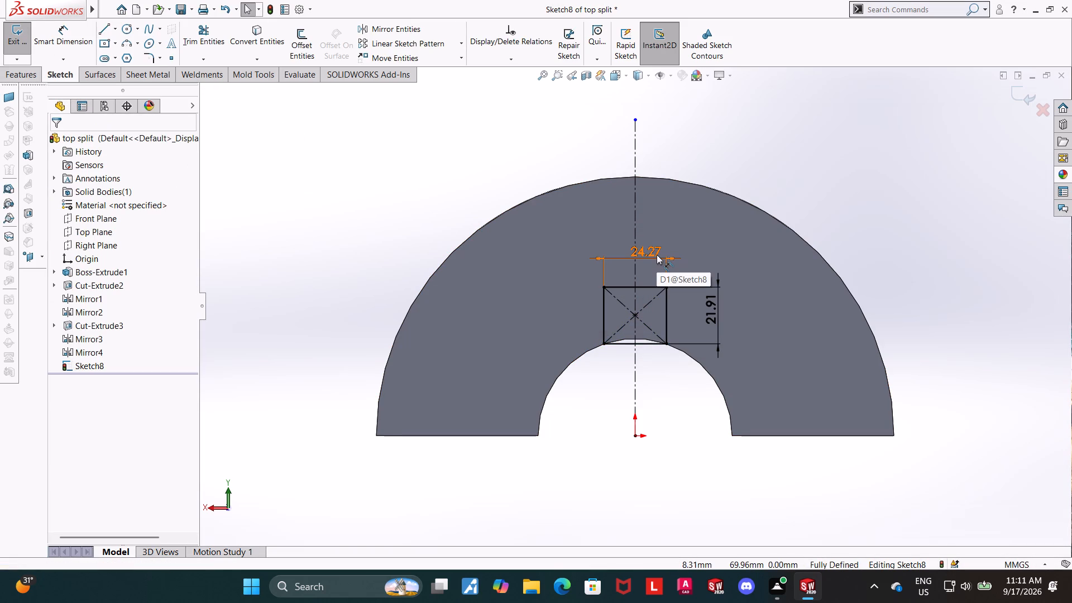
Set the rectangle's width to 14 mm and its height to 10 mm.
double_click(657, 255)
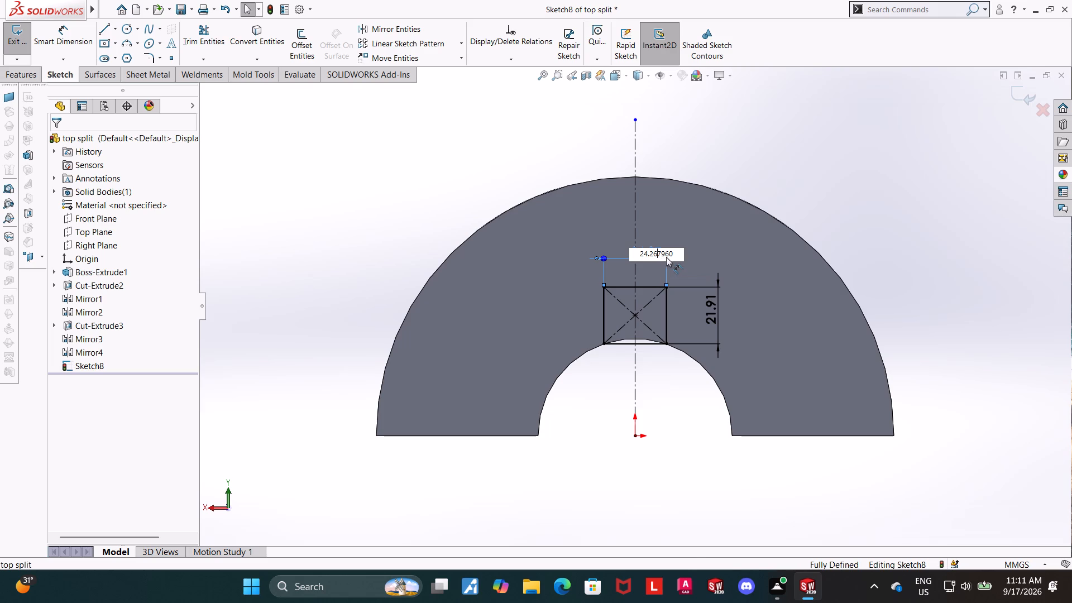
drag(677, 257, 572, 258)
text(14)
key(Return)
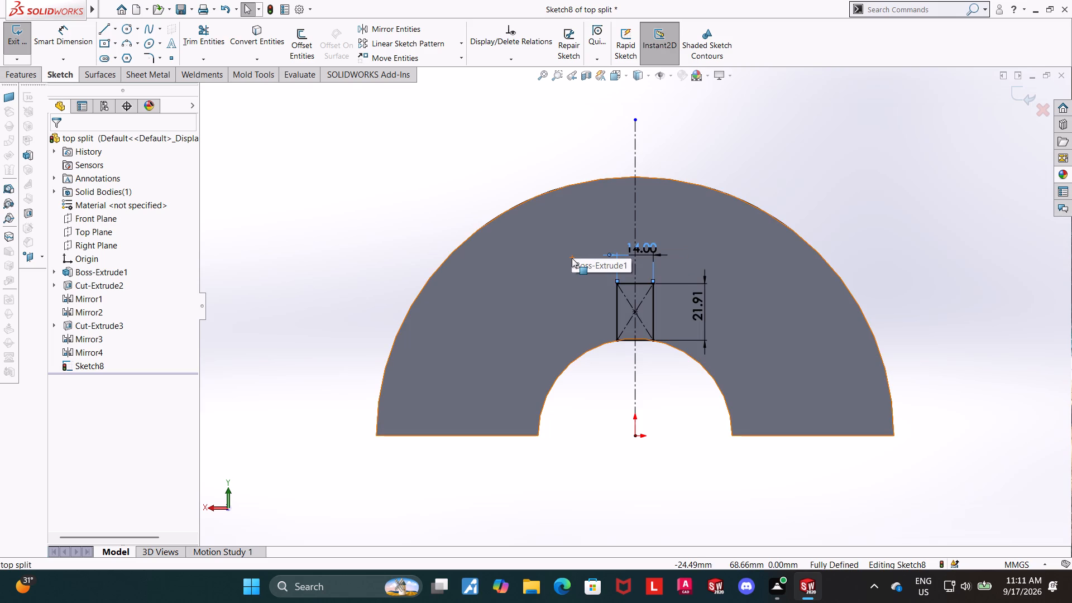
key(Escape)
scroll(693, 310, down, 2)
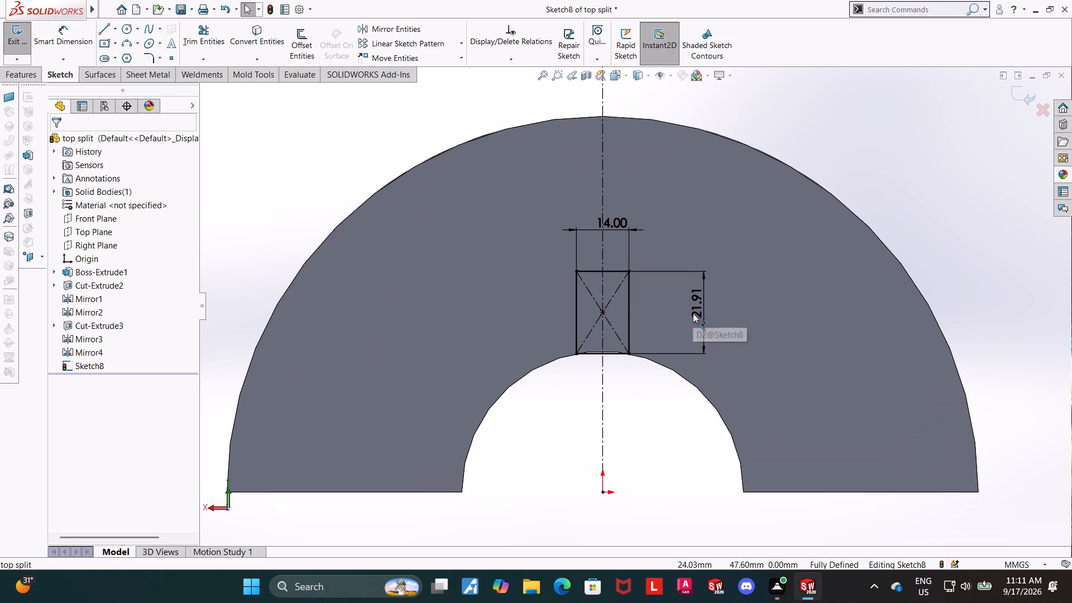
double_click(694, 306)
drag(712, 304, 630, 304)
text(10)
key(Return)
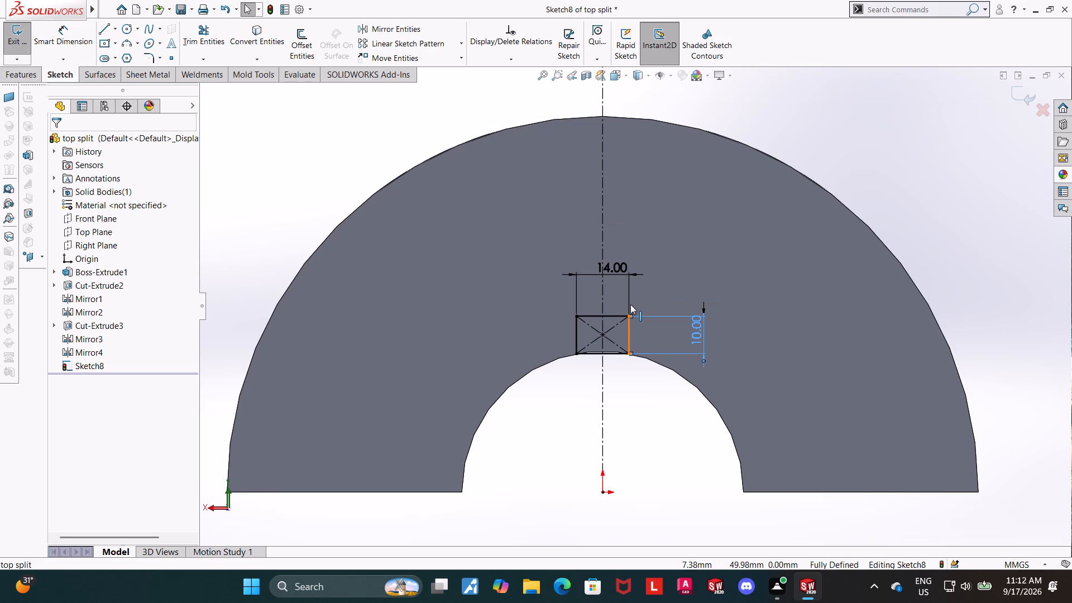
key(Escape)
key(Escape)
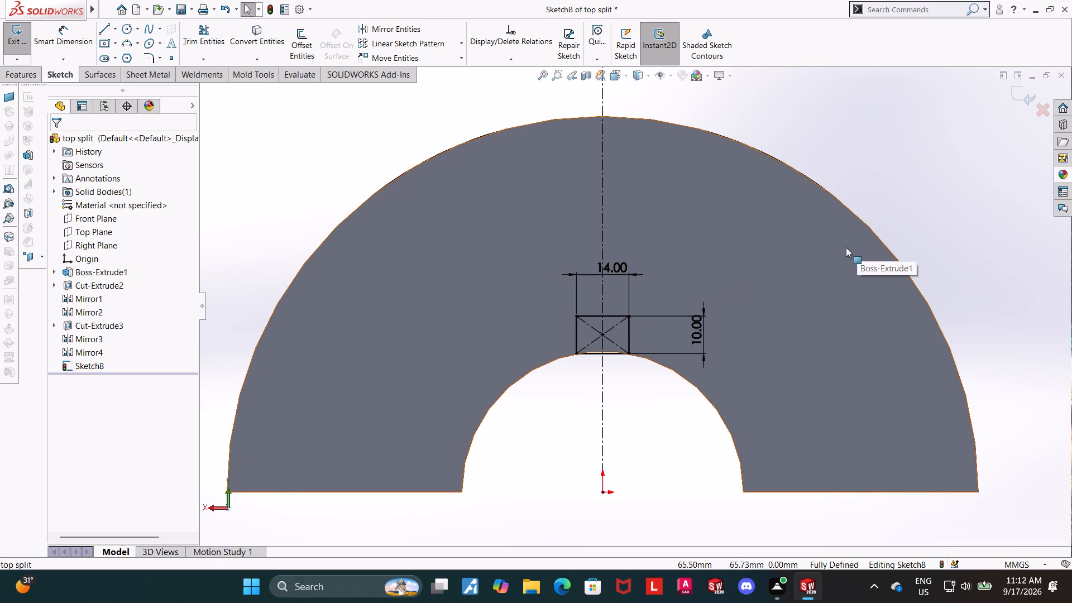
Convert the semicircular bore edge into a sketch arc with Convert Entities.
scroll(585, 358, down, 3)
scroll(801, 320, up, 3)
click(275, 35)
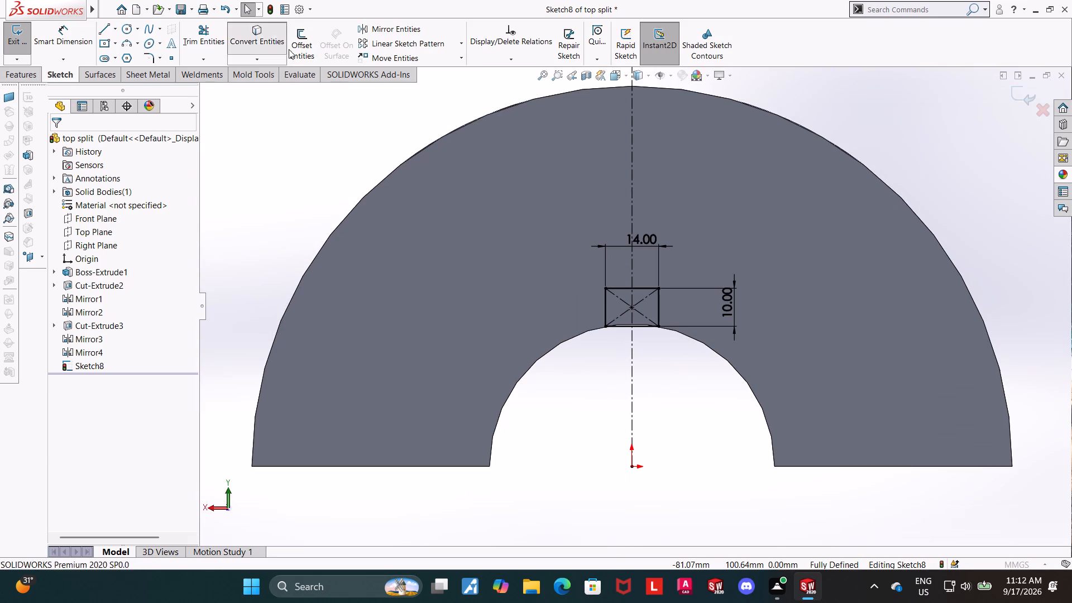
click(549, 350)
scroll(691, 337, down, 4)
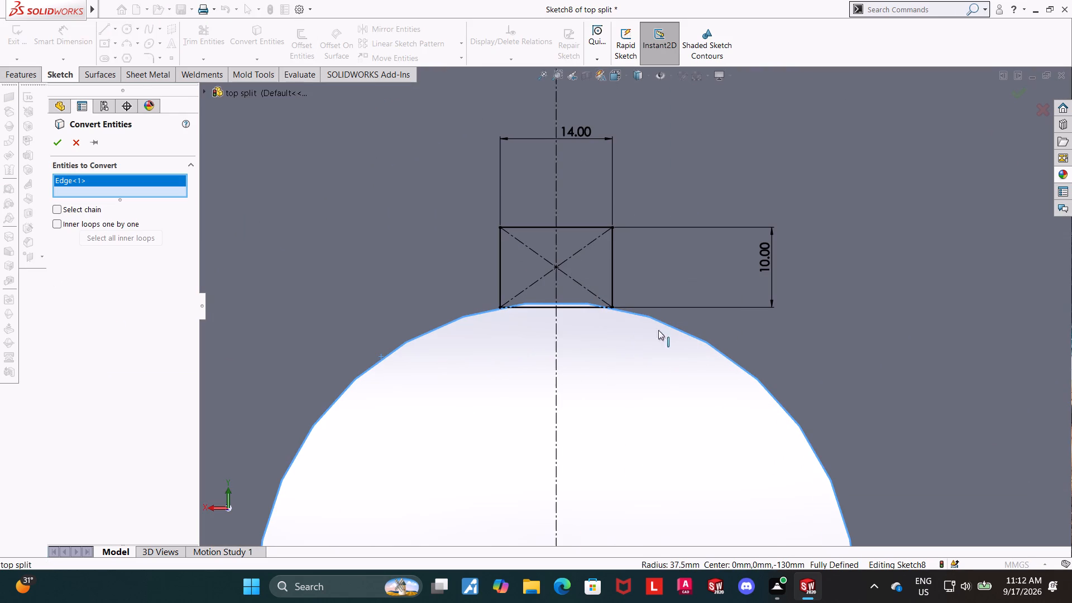
click(60, 146)
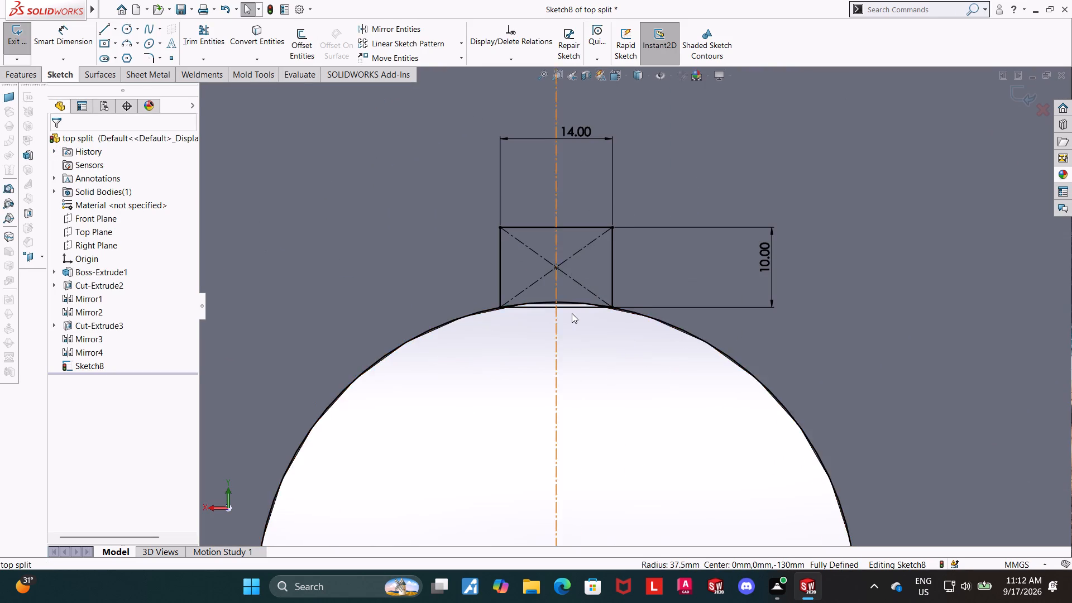
scroll(573, 313, down, 5)
key(Escape)
key(Escape)
Trim away the converted bore arc on both sides outside the rectangle, using Power trim.
click(205, 27)
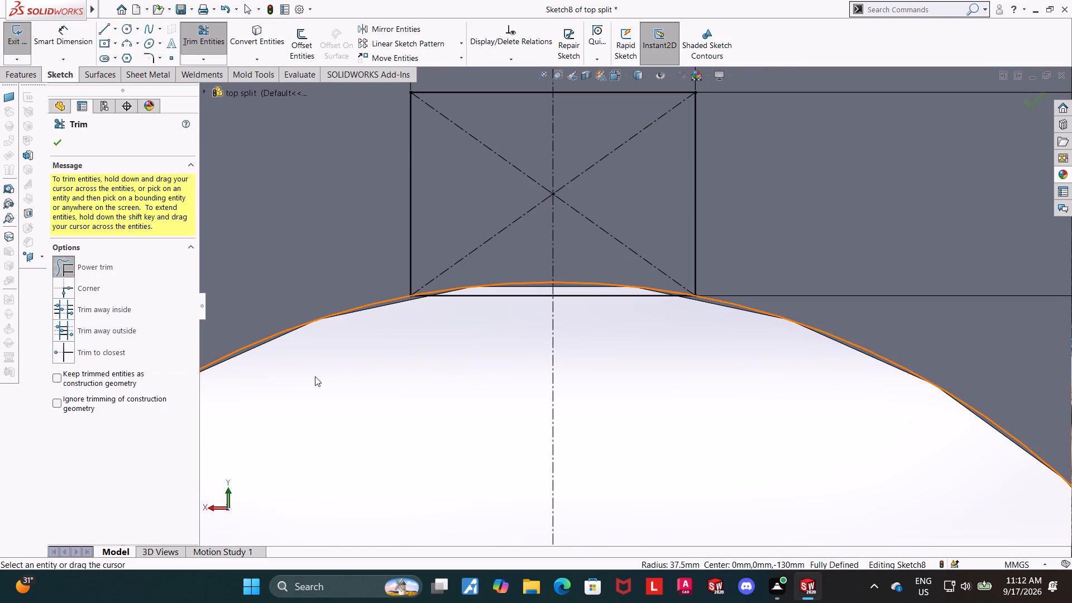
drag(315, 377, 278, 270)
drag(871, 448, 923, 340)
scroll(603, 303, down, 4)
drag(382, 320, 387, 291)
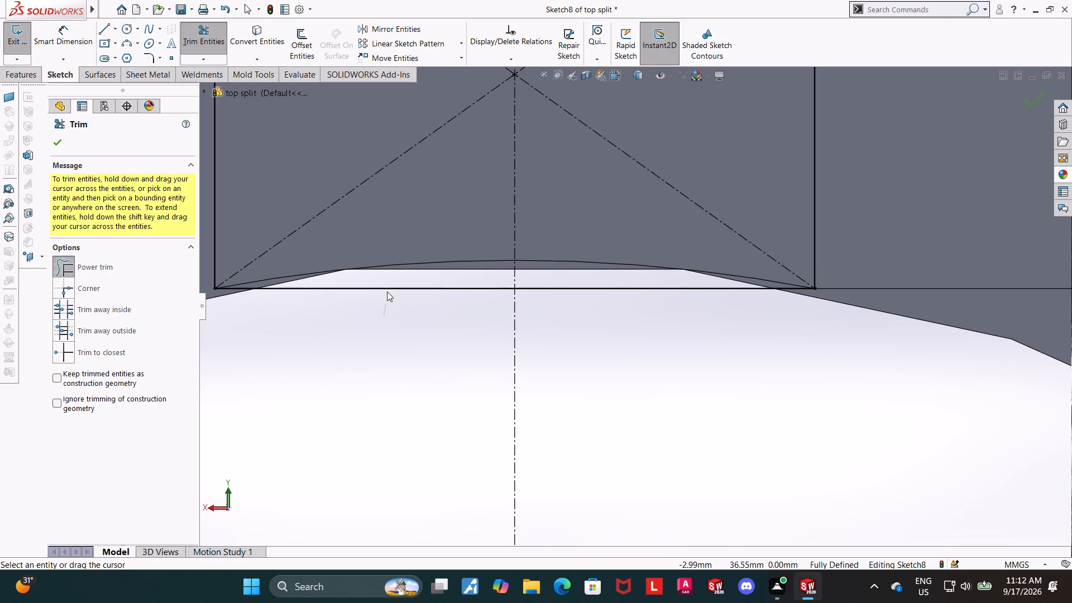
drag(387, 291, 389, 294)
scroll(406, 324, up, 8)
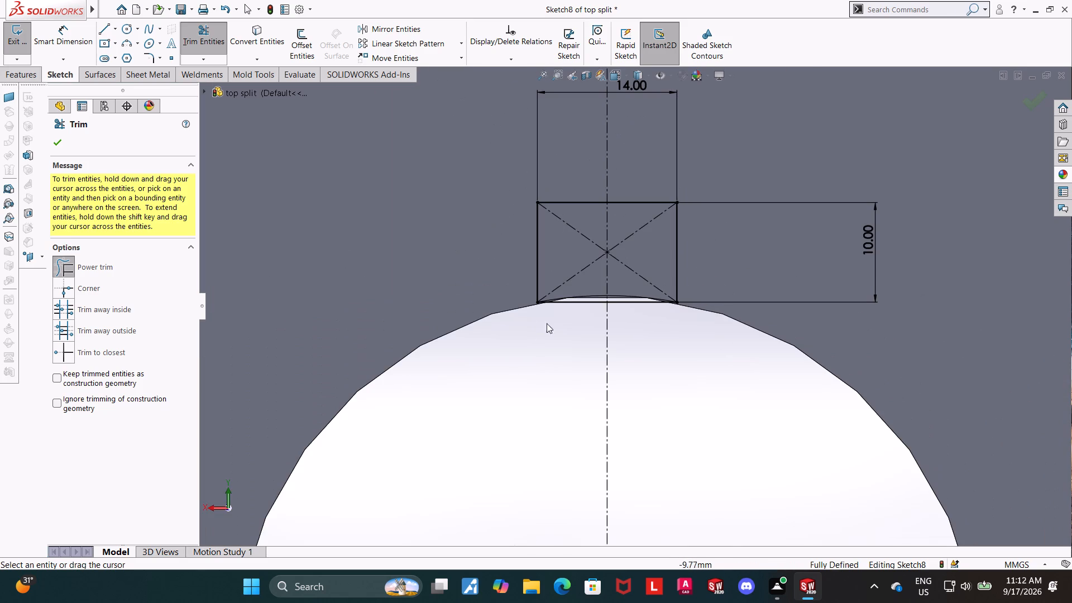
key(Escape)
Trim the rectangle's straight bottom line so the bore arc closes the keyway profile, and exit the sketch.
scroll(629, 283, down, 8)
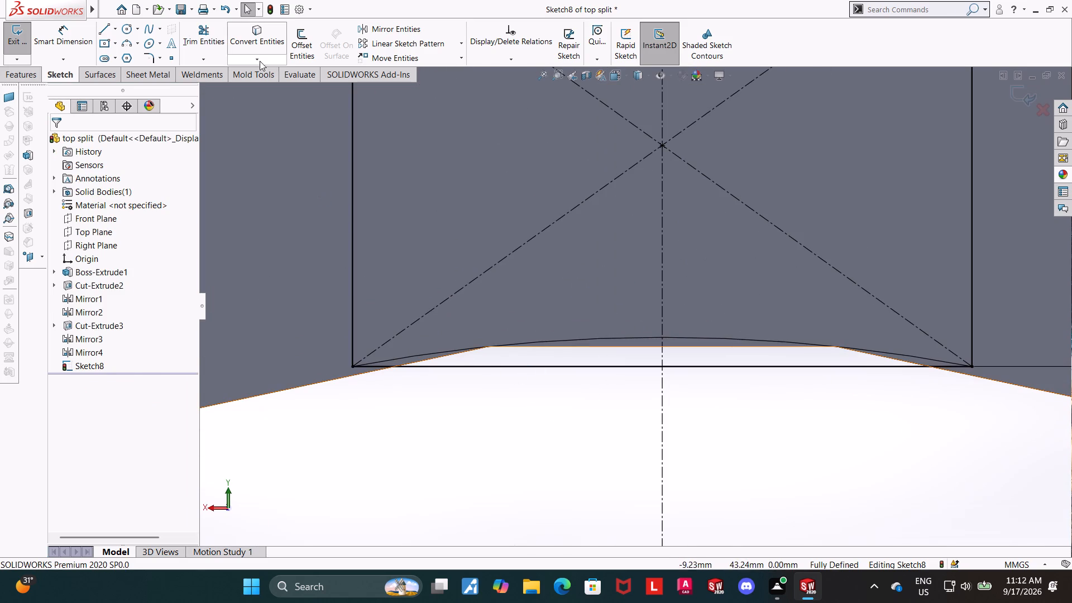
click(221, 37)
drag(582, 382, 577, 342)
drag(750, 387, 735, 347)
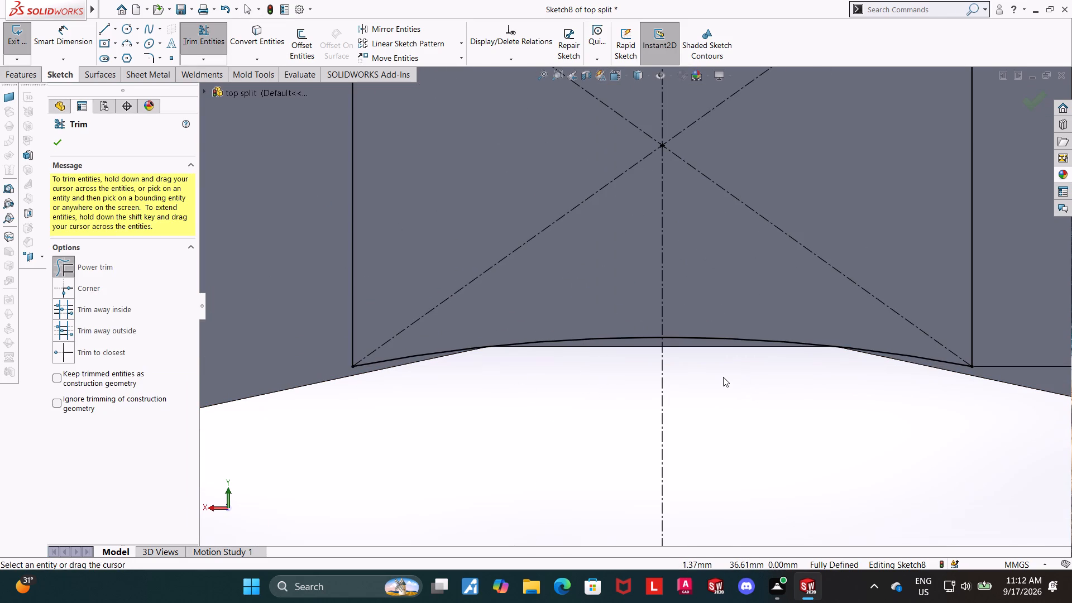
key(Escape)
key(Escape)
key(Escape)
scroll(724, 375, up, 12)
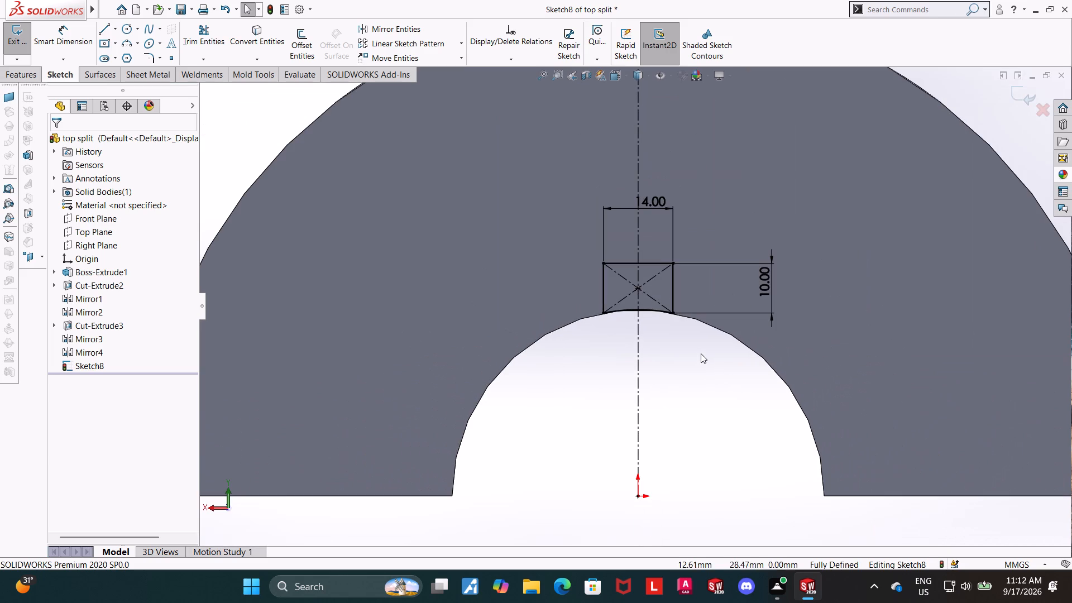
scroll(904, 238, up, 4)
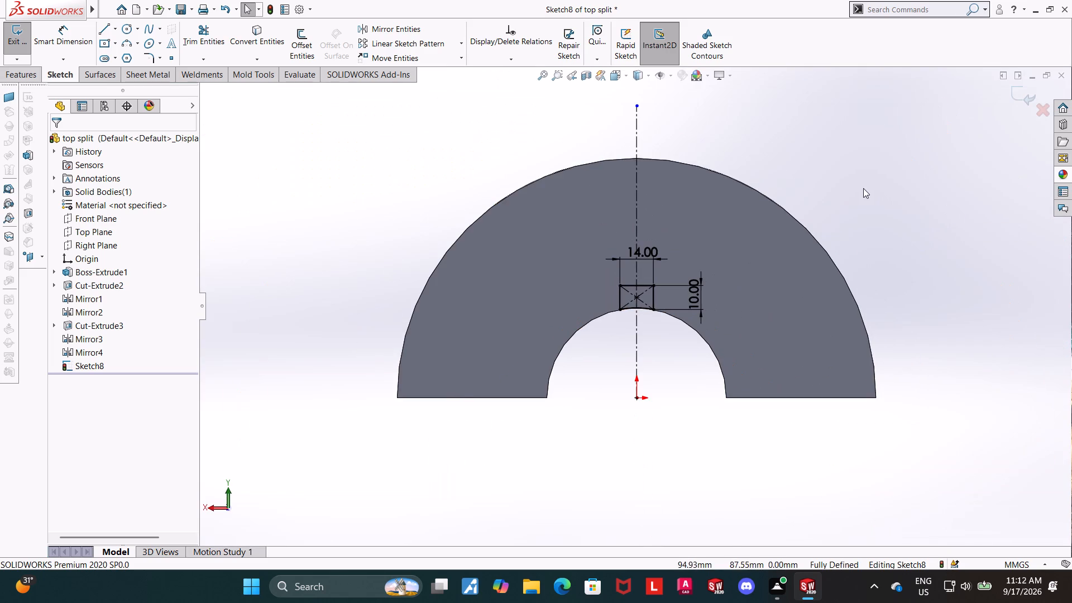
scroll(863, 188, down, 3)
middle_drag(869, 204, 852, 204)
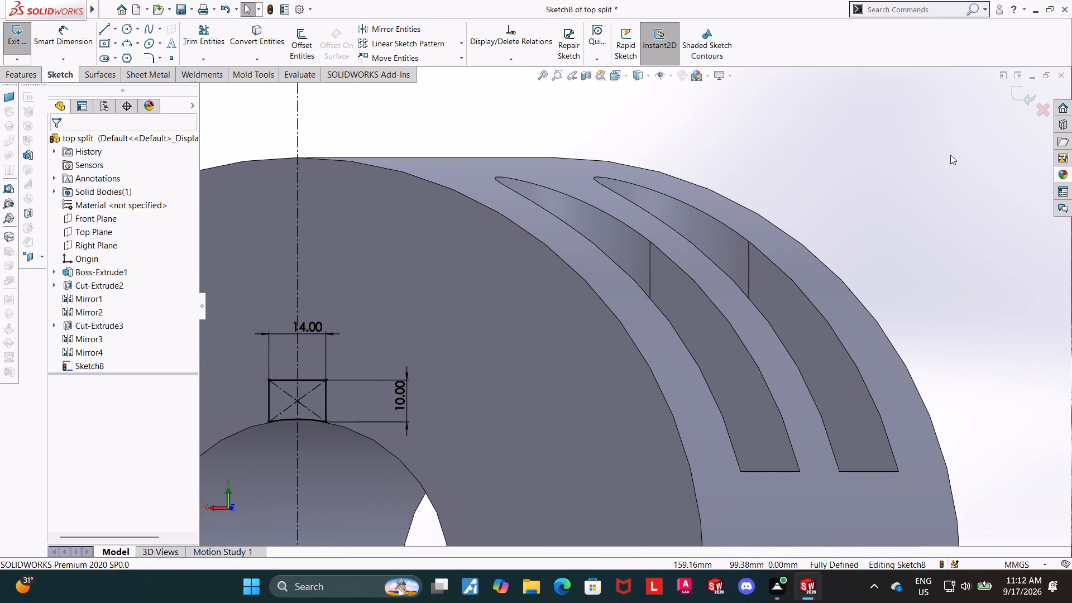
click(1022, 91)
Cut-extrude the keyway profile with the Through All end condition along the full length of the top split.
scroll(907, 151, up, 4)
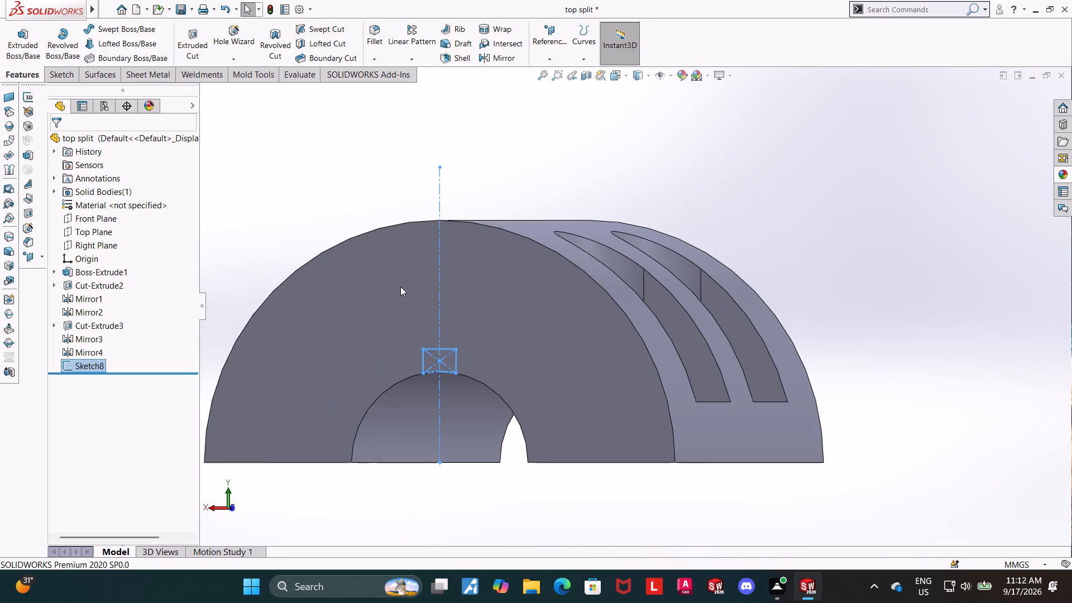
click(191, 41)
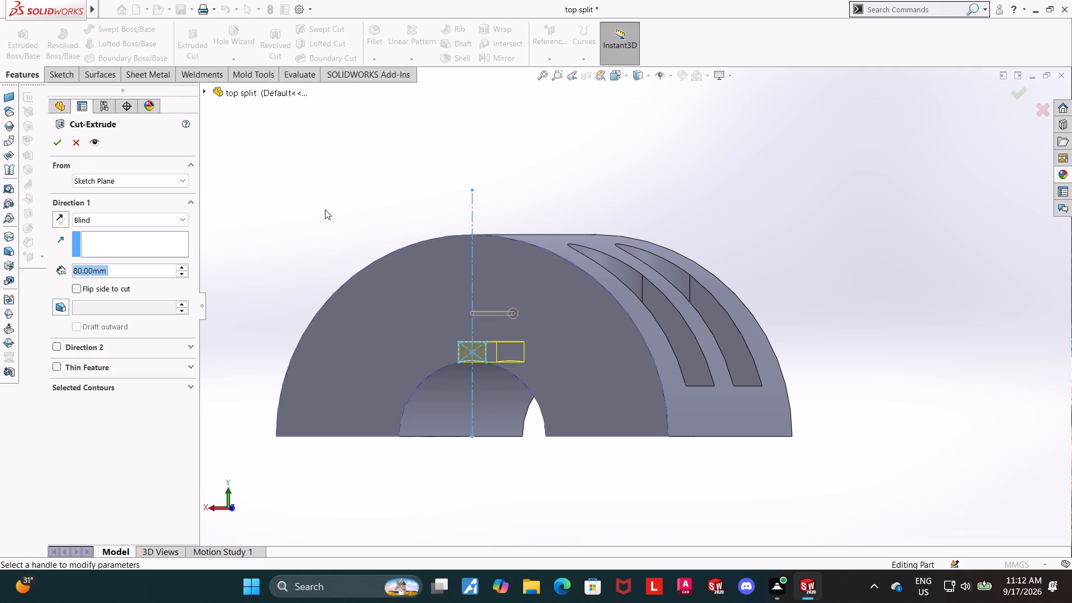
middle_drag(853, 260, 853, 277)
scroll(480, 419, down, 6)
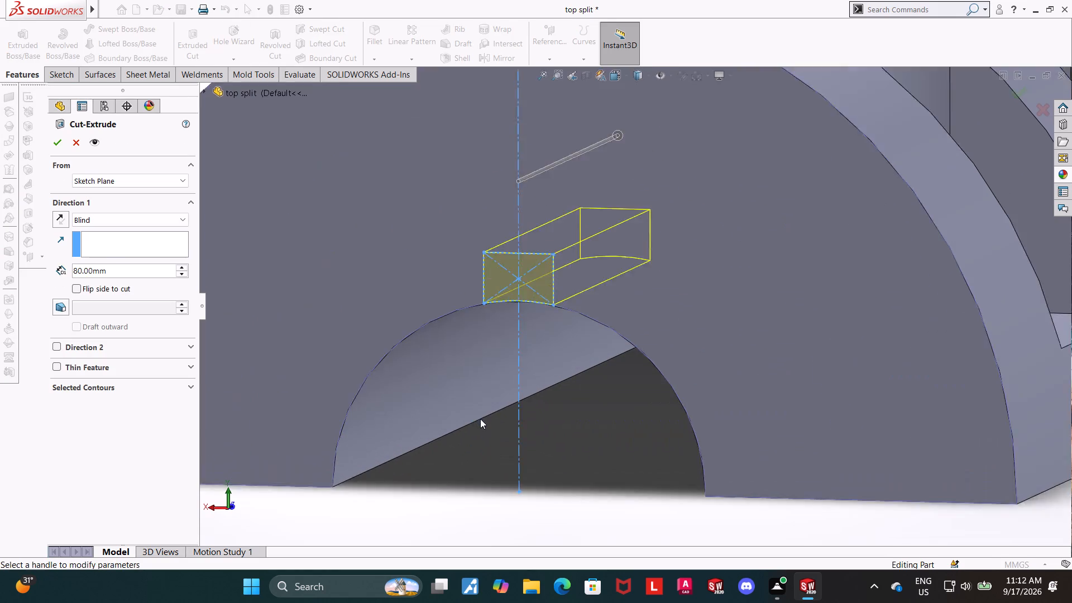
middle_drag(575, 396, 585, 381)
scroll(585, 381, up, 3)
scroll(627, 362, up, 3)
scroll(673, 283, down, 3)
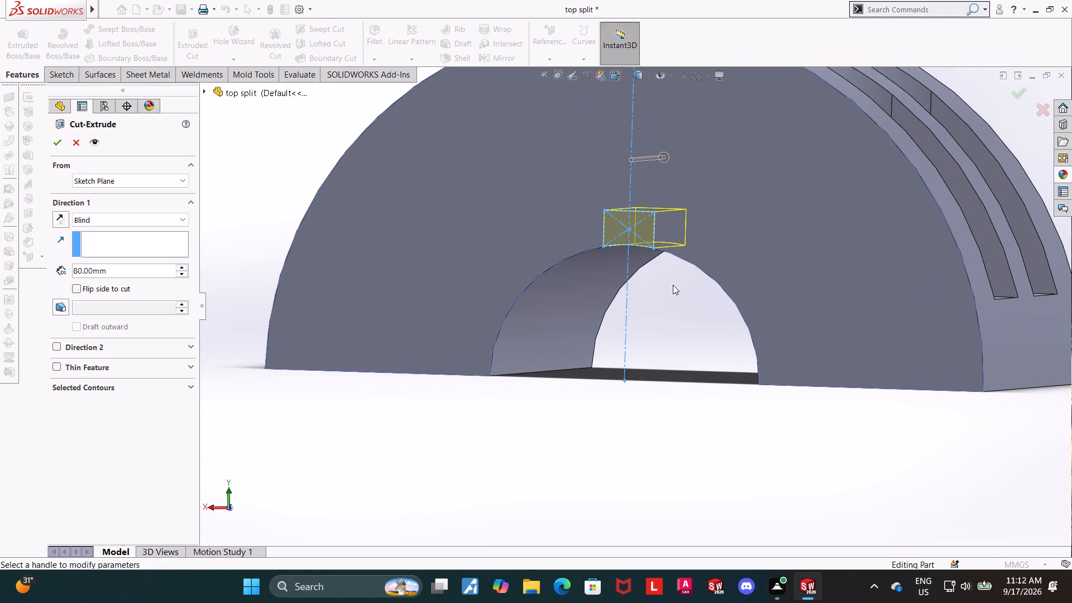
middle_click(672, 315)
scroll(676, 308, down, 4)
scroll(644, 288, up, 2)
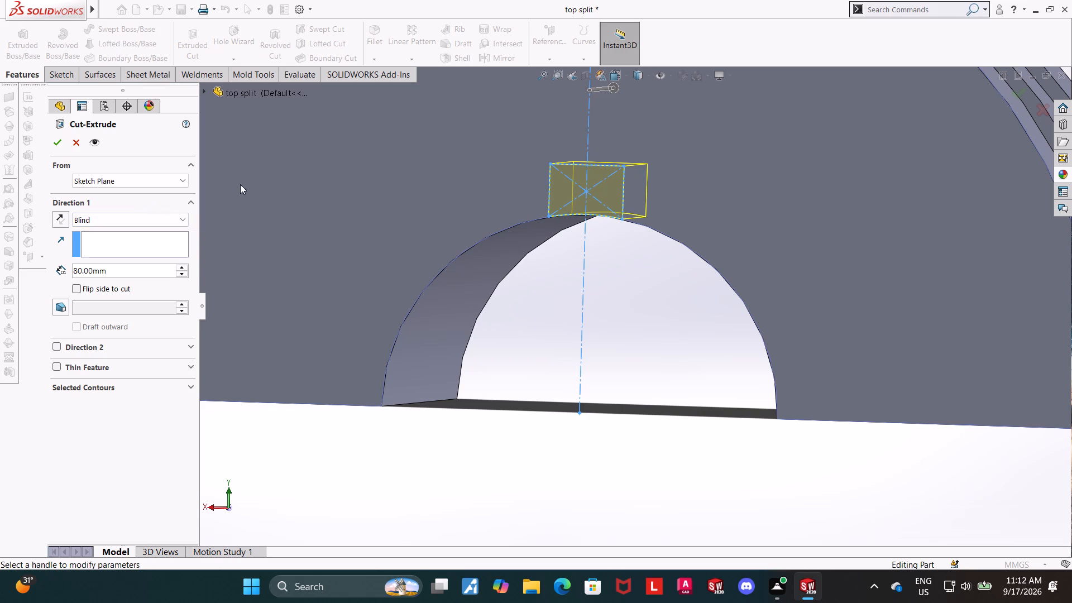
click(114, 223)
click(105, 245)
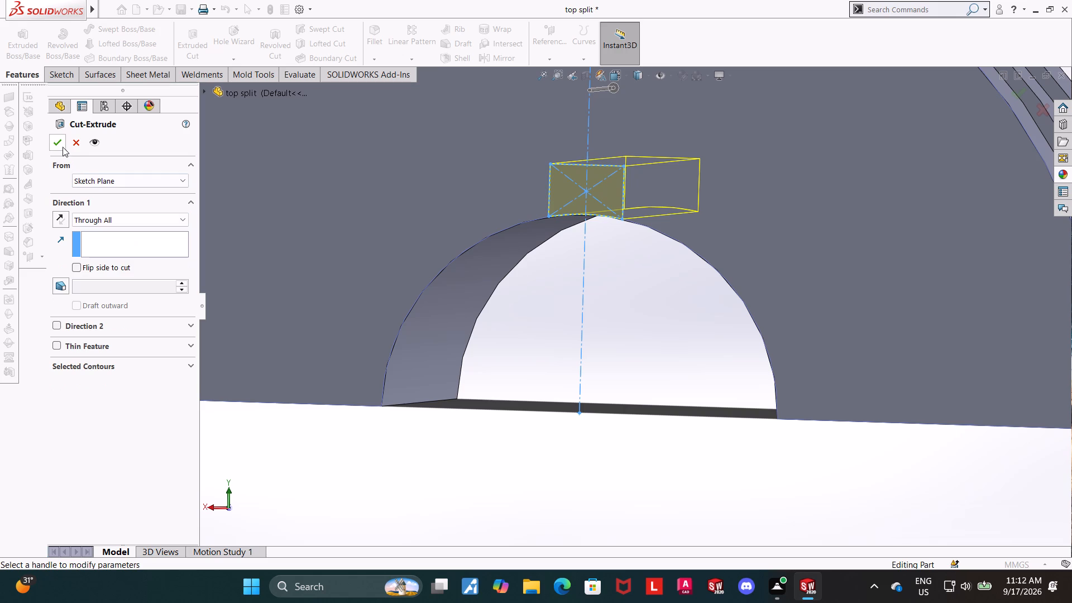
click(62, 146)
scroll(763, 330, up, 6)
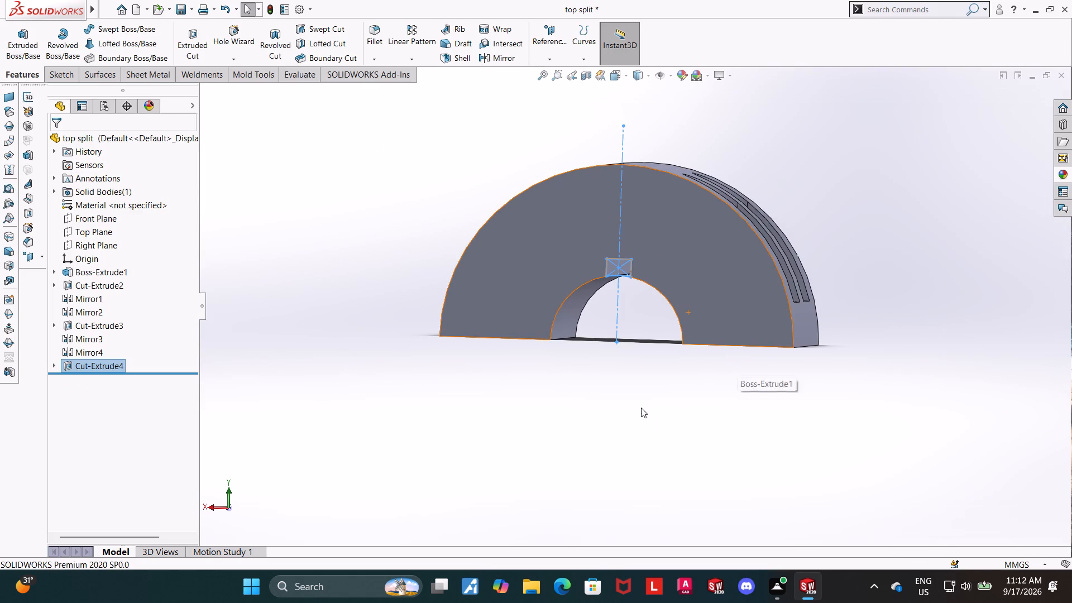
click(641, 408)
middle_drag(787, 380, 678, 380)
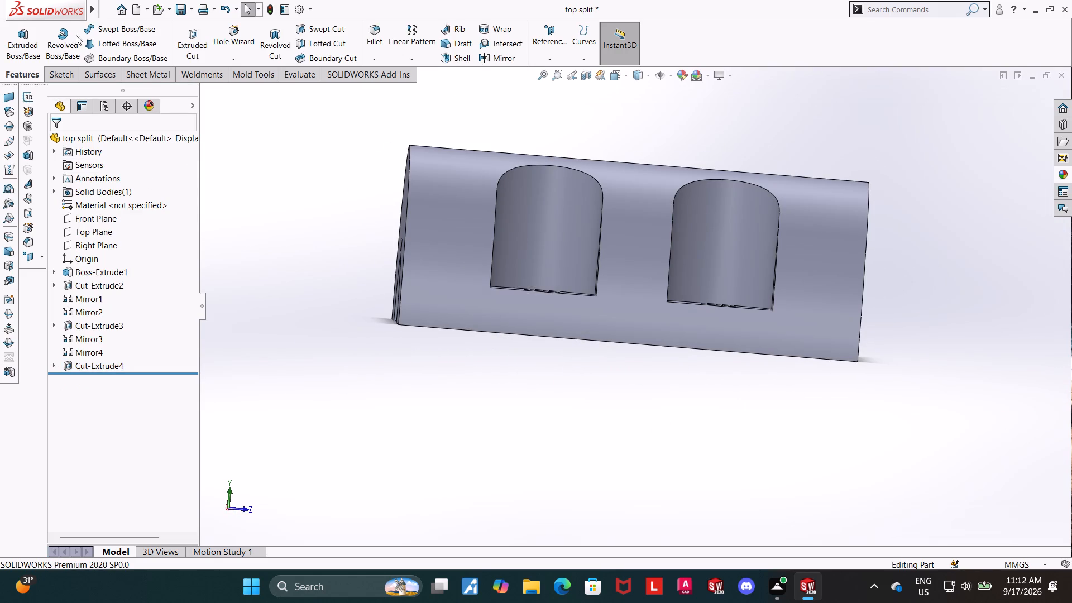
Save the top split with the keyway as a separate part named "split top".
click(190, 9)
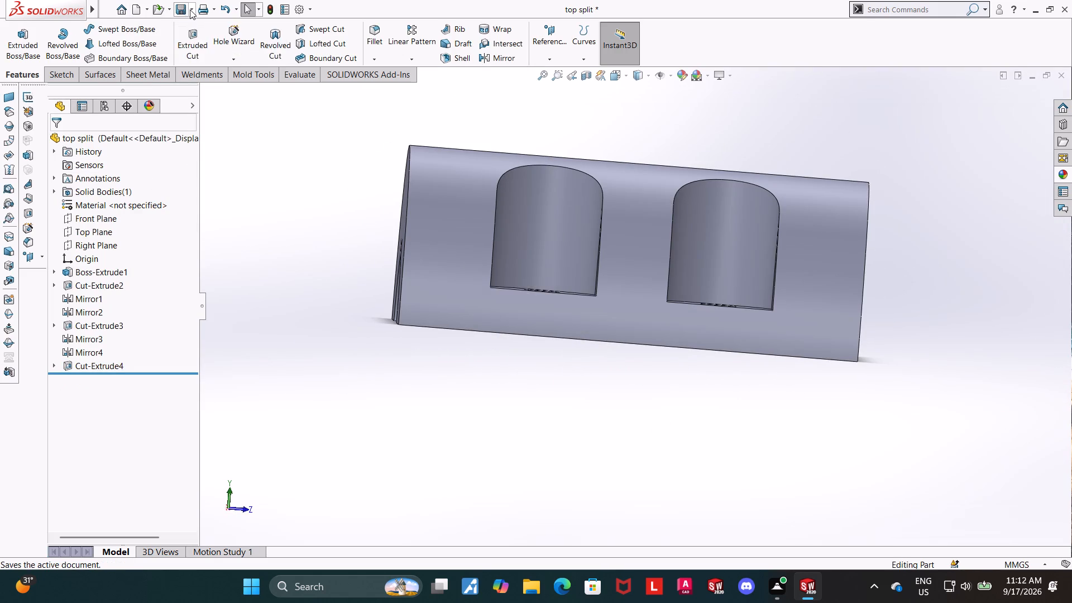
click(204, 42)
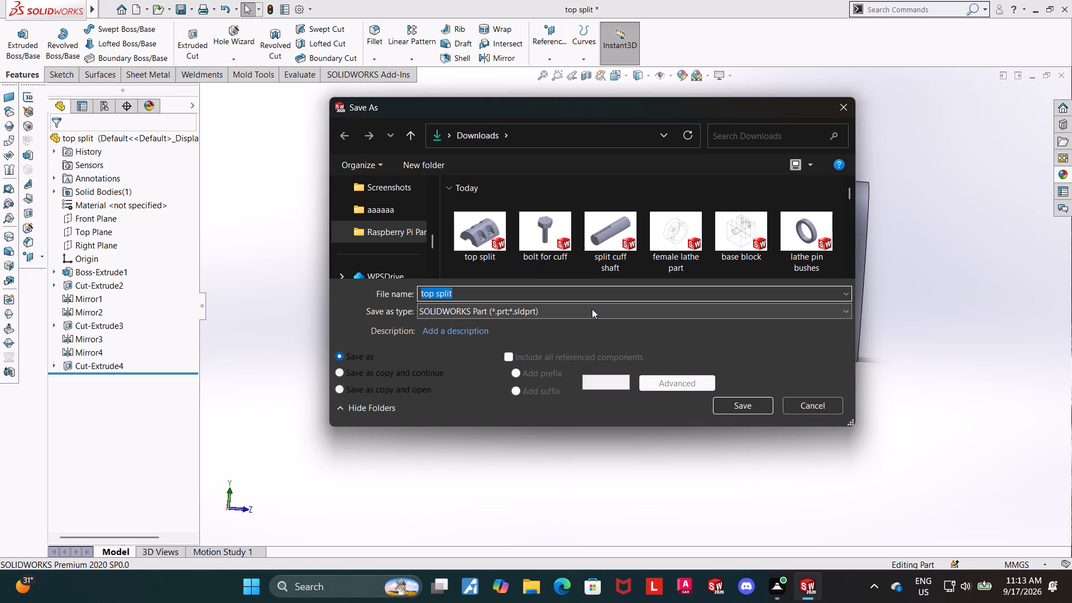
text(upper)
key(space)
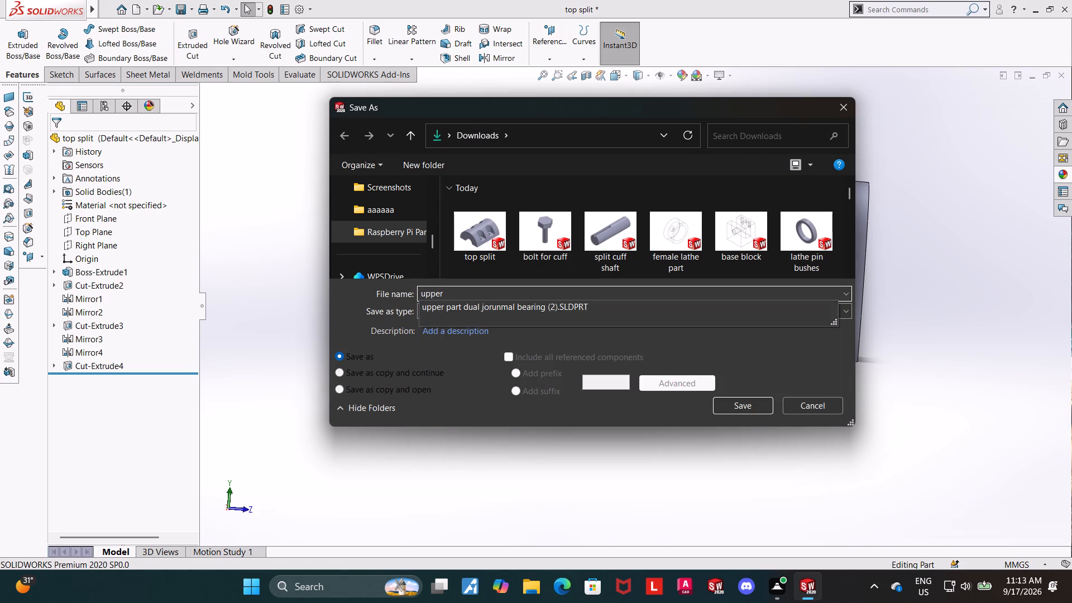
key(BackSpace)
key(BackSpace)
key(BackSpace)
key(BackSpace)
key(BackSpace)
key(BackSpace)
key(BackSpace)
key(BackSpace)
key(BackSpace)
key(BackSpace)
key(BackSpace)
key(BackSpace)
key(BackSpace)
key(BackSpace)
key(BackSpace)
key(BackSpace)
key(BackSpace)
key(BackSpace)
key(BackSpace)
key(BackSpace)
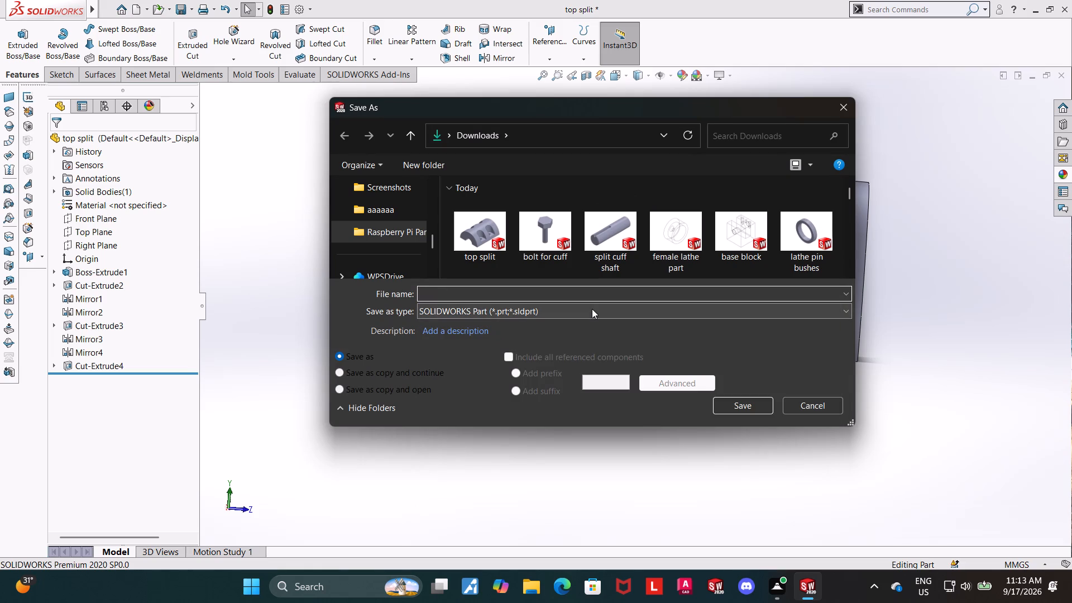
text(split top)
key(space)
key(Return)
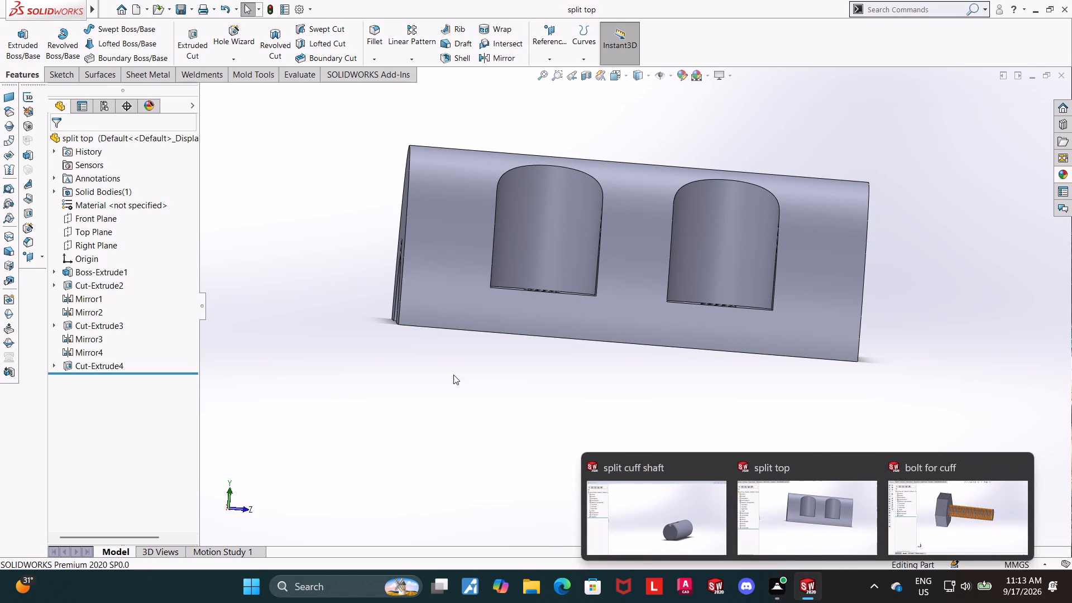
Open the earlier "top split" part without the keyway and save it as a new part named "bottom split".
click(156, 14)
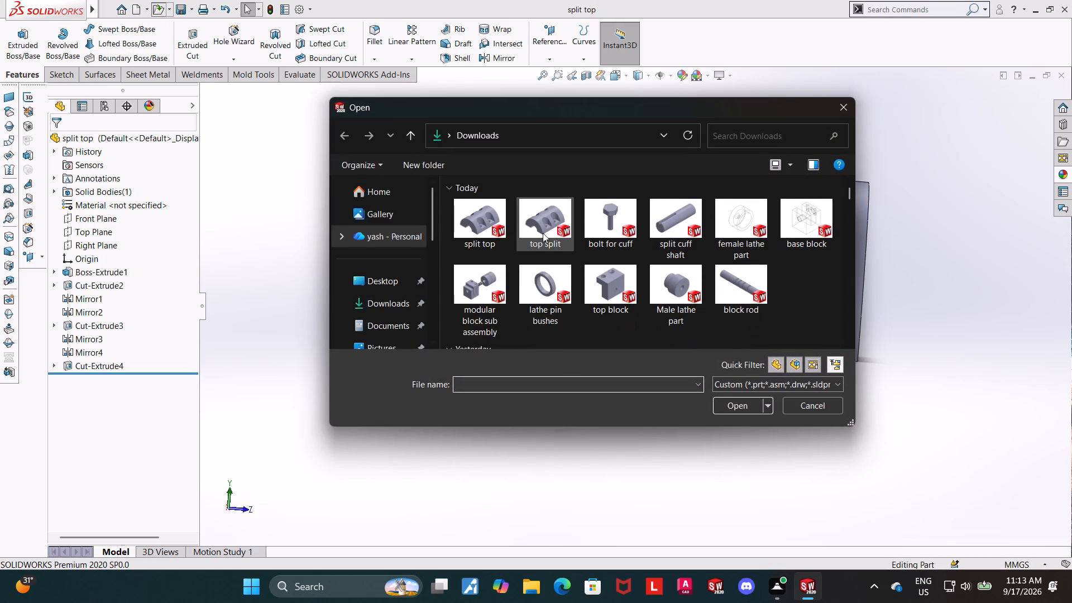
double_click(547, 227)
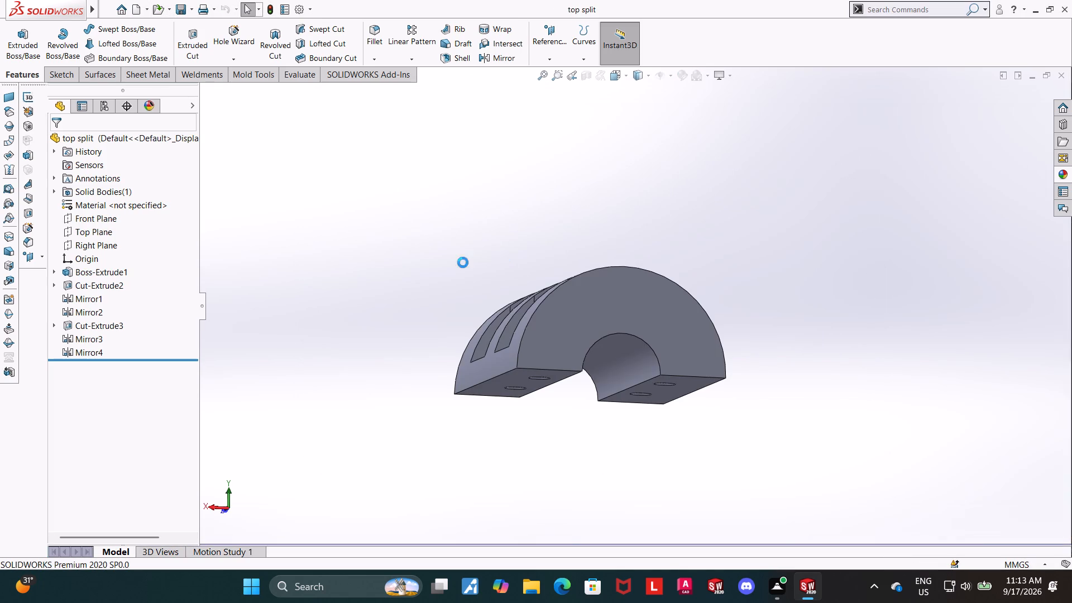
click(183, 8)
click(190, 11)
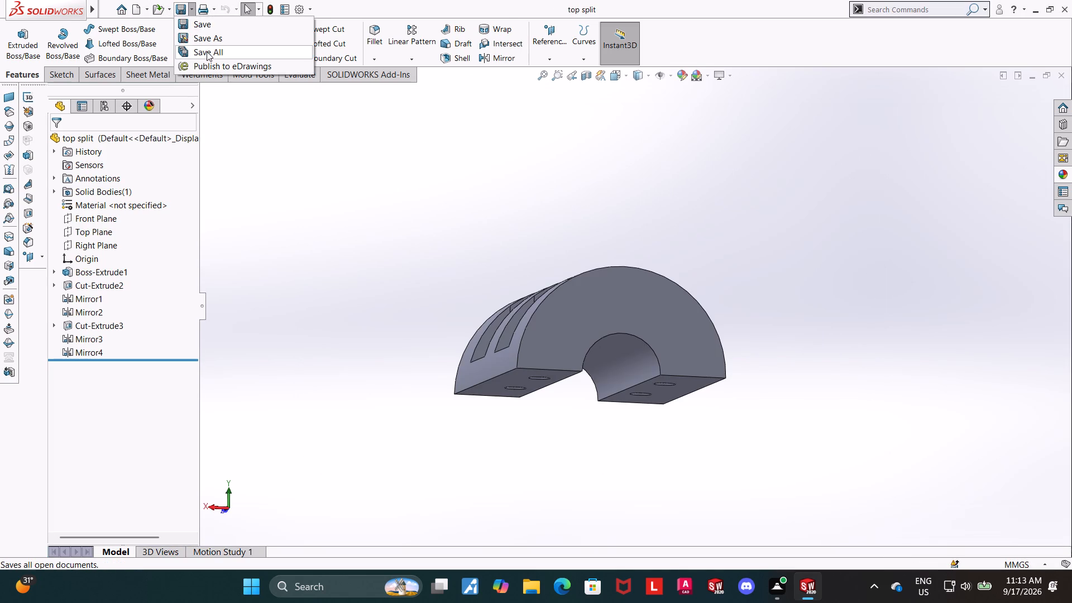
click(210, 44)
drag(506, 295, 382, 283)
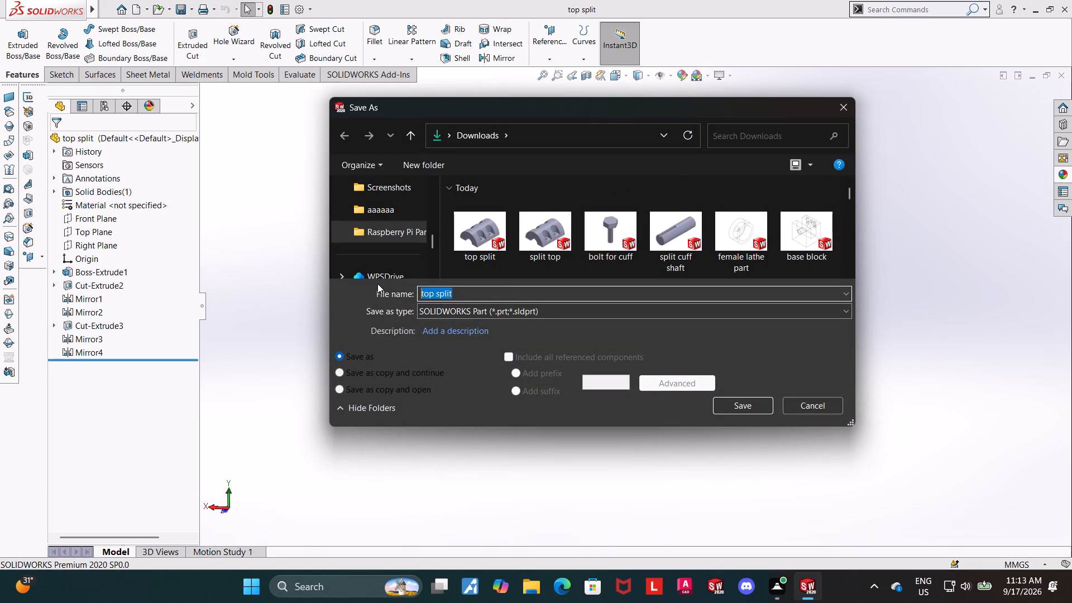
text(bottom split)
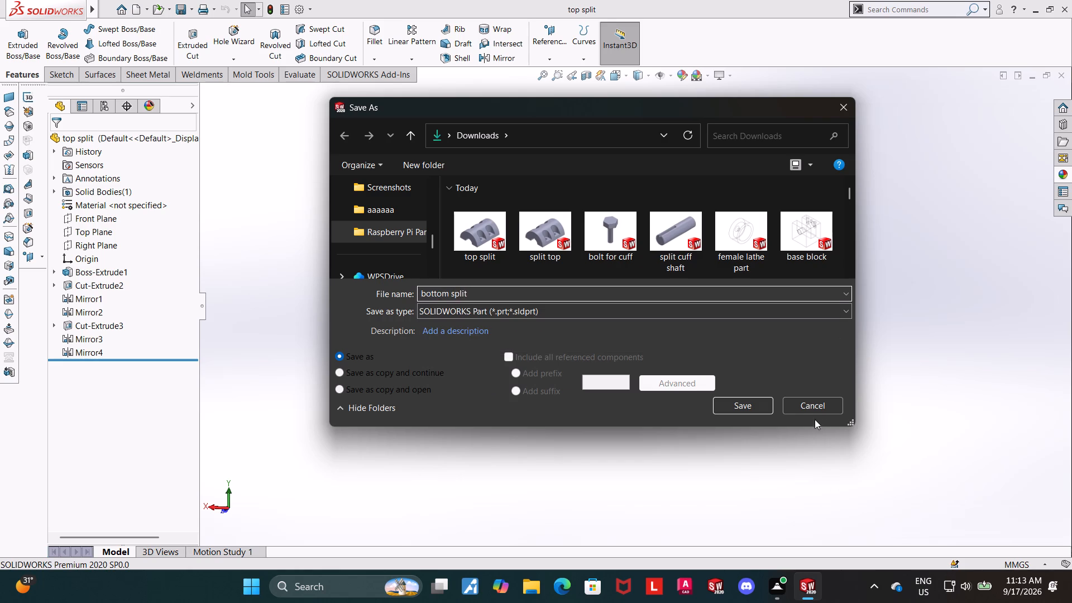
click(759, 410)
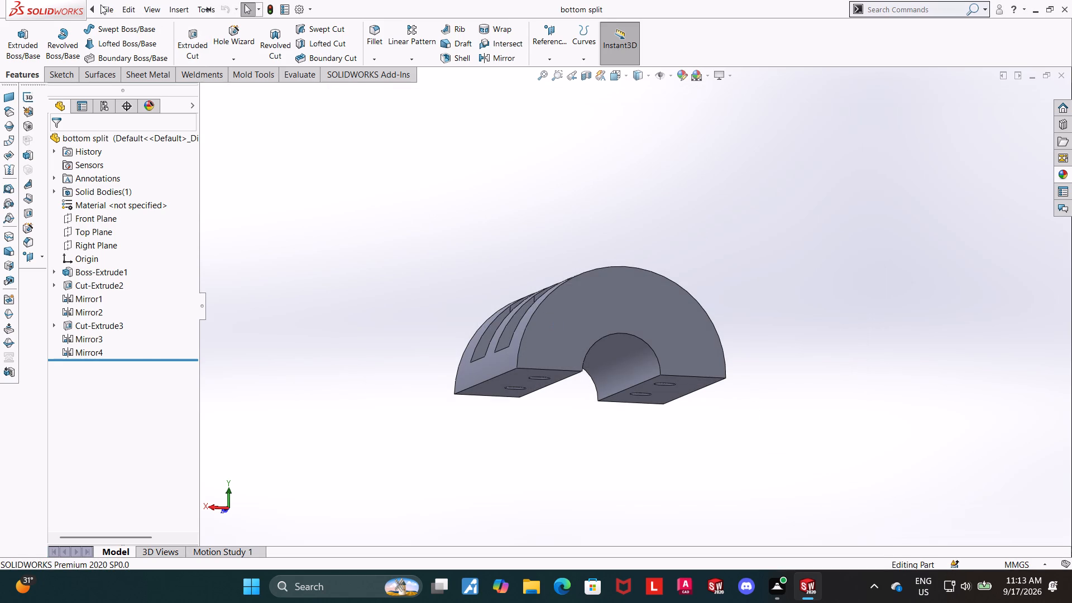
Create a new part document.
click(119, 27)
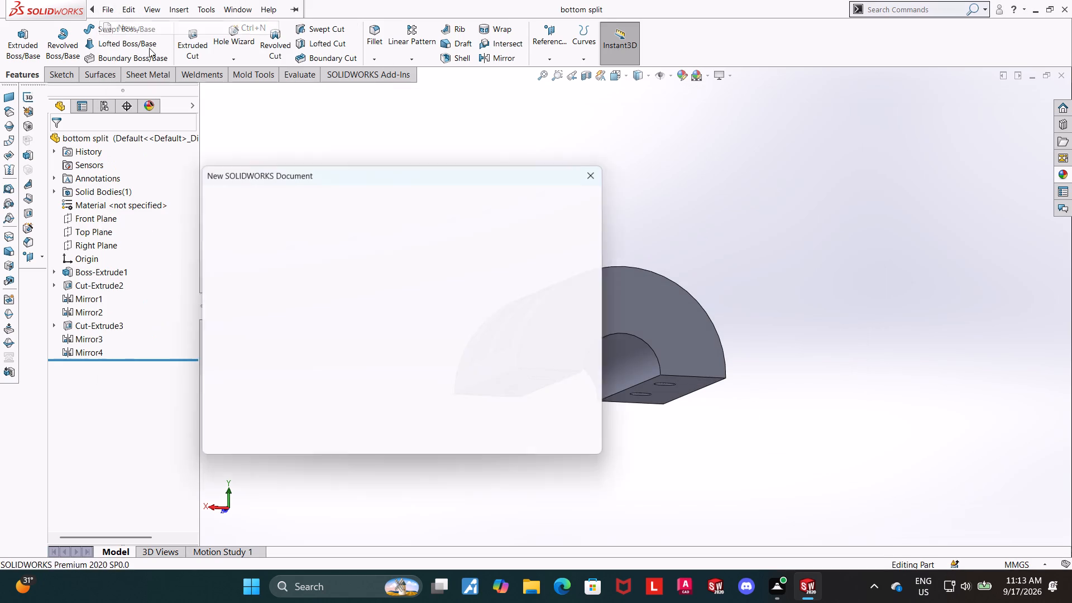
double_click(275, 269)
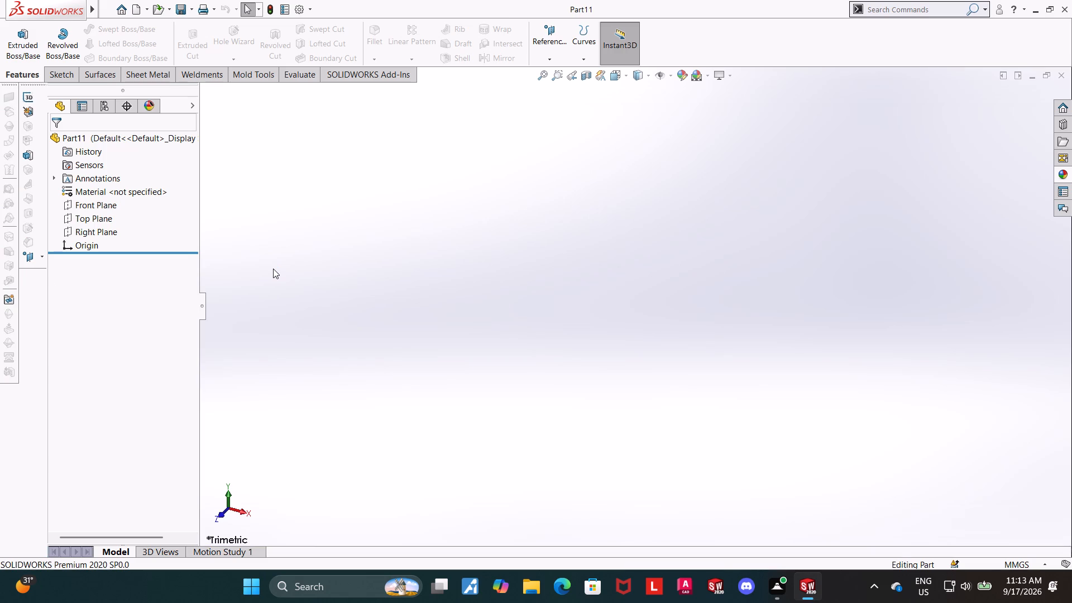
Sketch a six-sided polygon on the Top Plane, centred on the origin, with sides about 52 mm long.
click(100, 202)
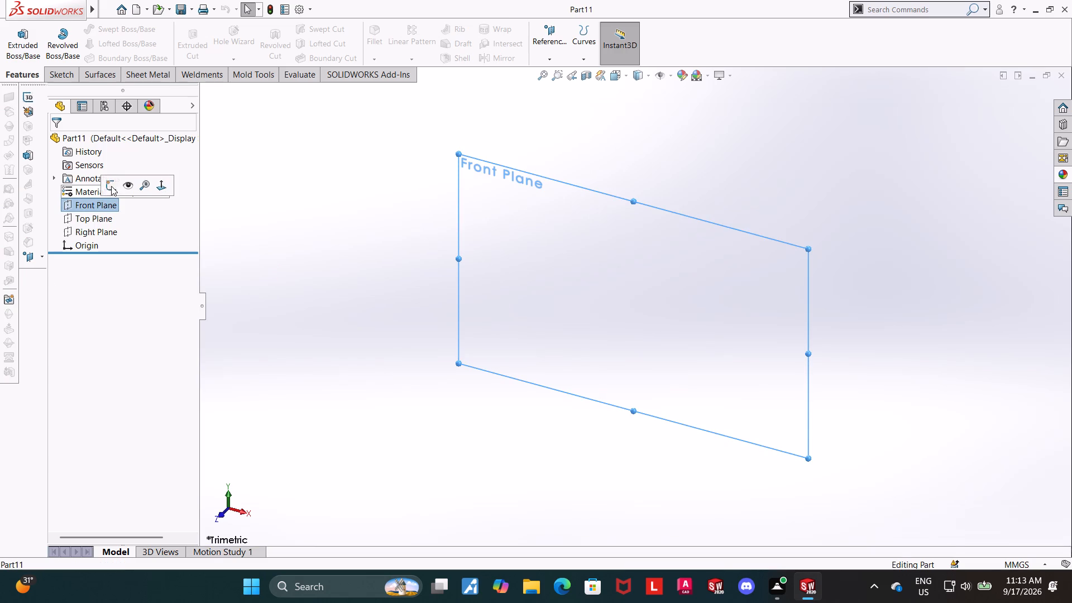
click(92, 219)
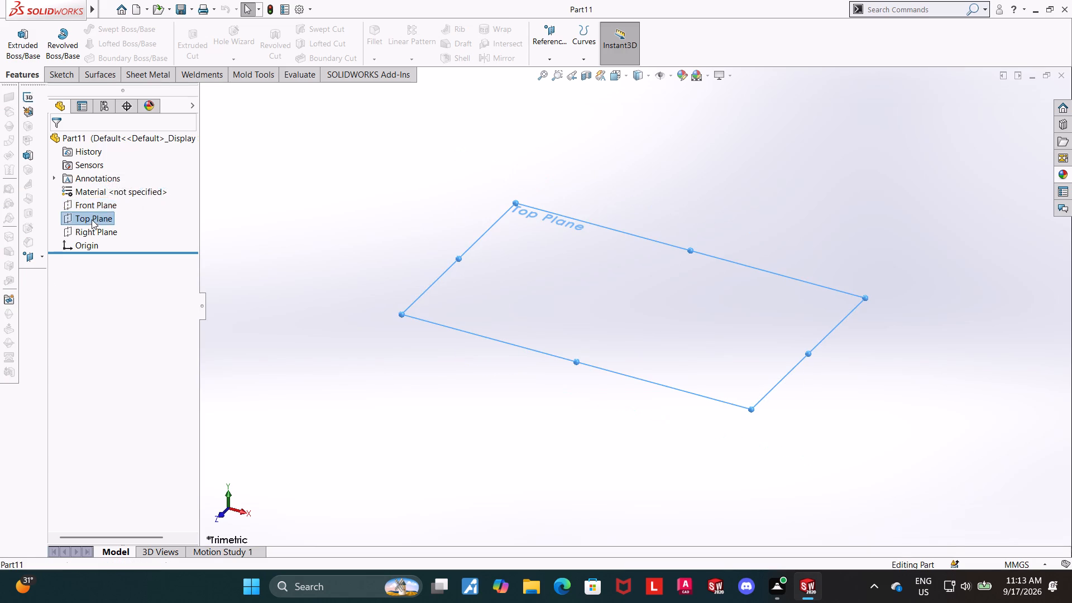
click(108, 202)
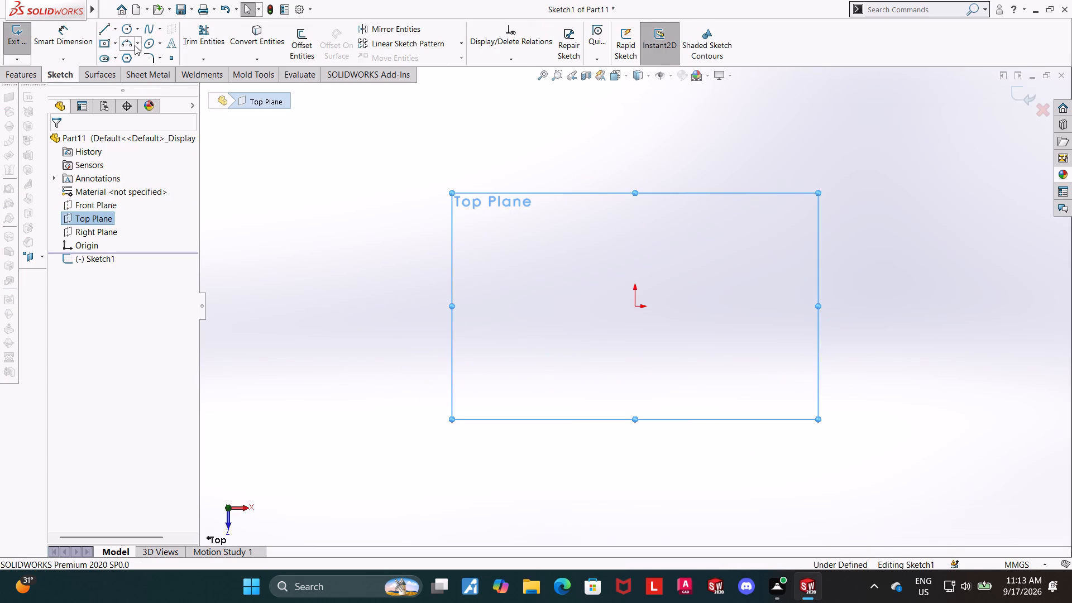
click(130, 59)
click(636, 308)
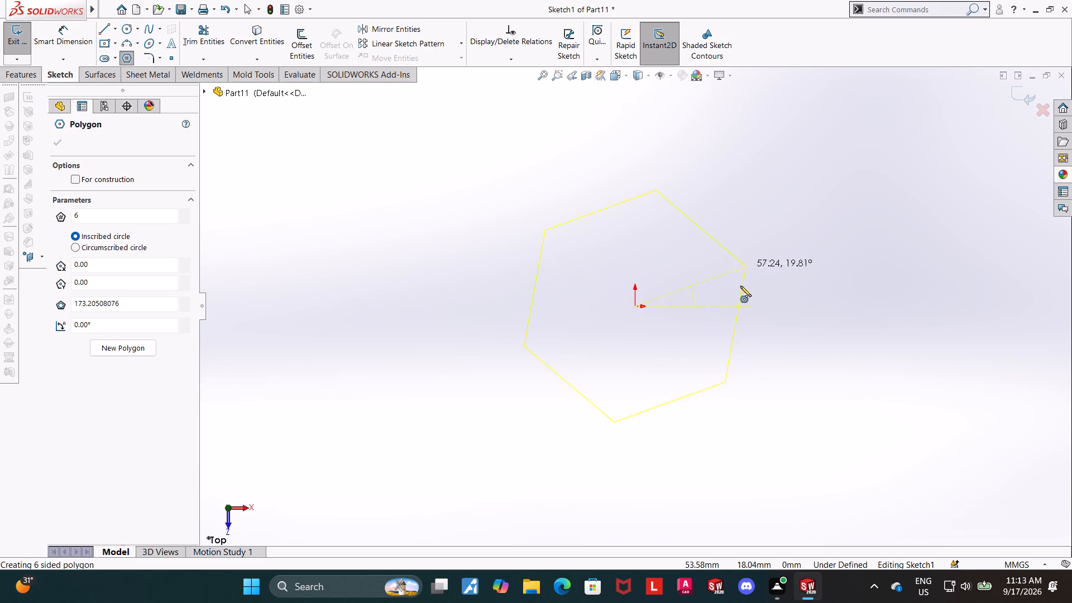
click(742, 307)
key(Escape)
key(Escape)
key(Escape)
Dimension the hexagon 50 mm across its two horizontal flats and exit the sketch.
click(58, 29)
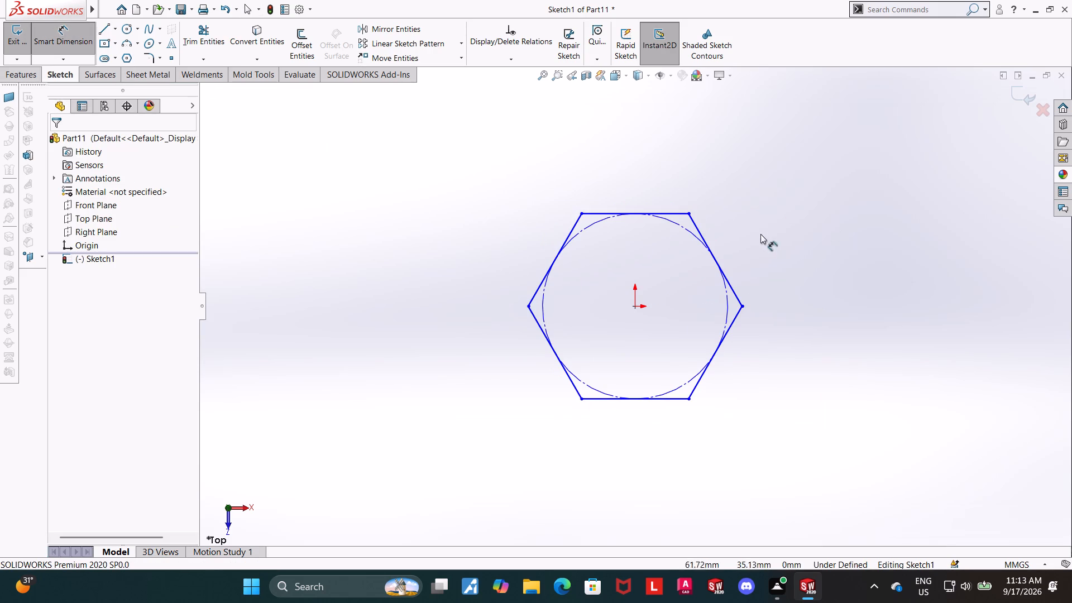
click(672, 213)
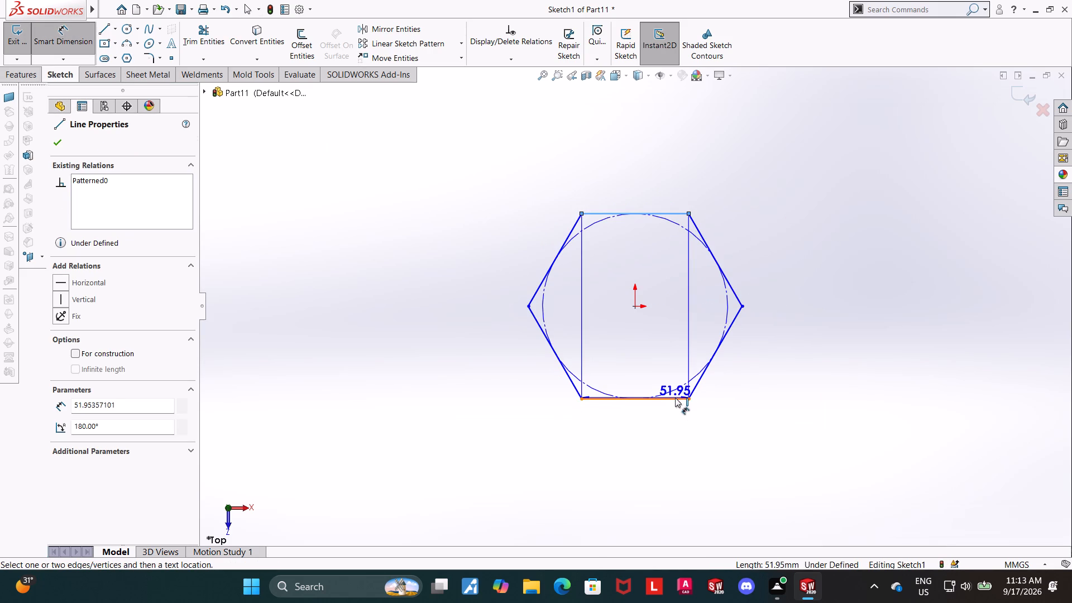
click(675, 398)
click(802, 347)
text(50)
key(Return)
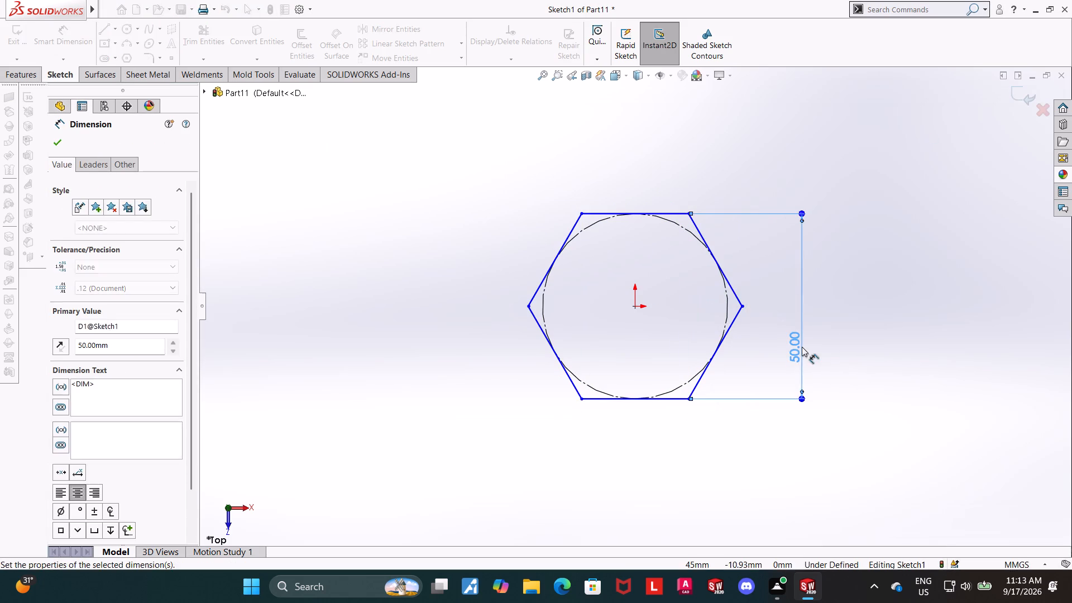
key(Escape)
key(Escape)
key(Escape)
click(1020, 93)
Extrude the hexagon 20 mm with the Mid Plane end condition to form the nut body.
middle_drag(867, 203, 855, 204)
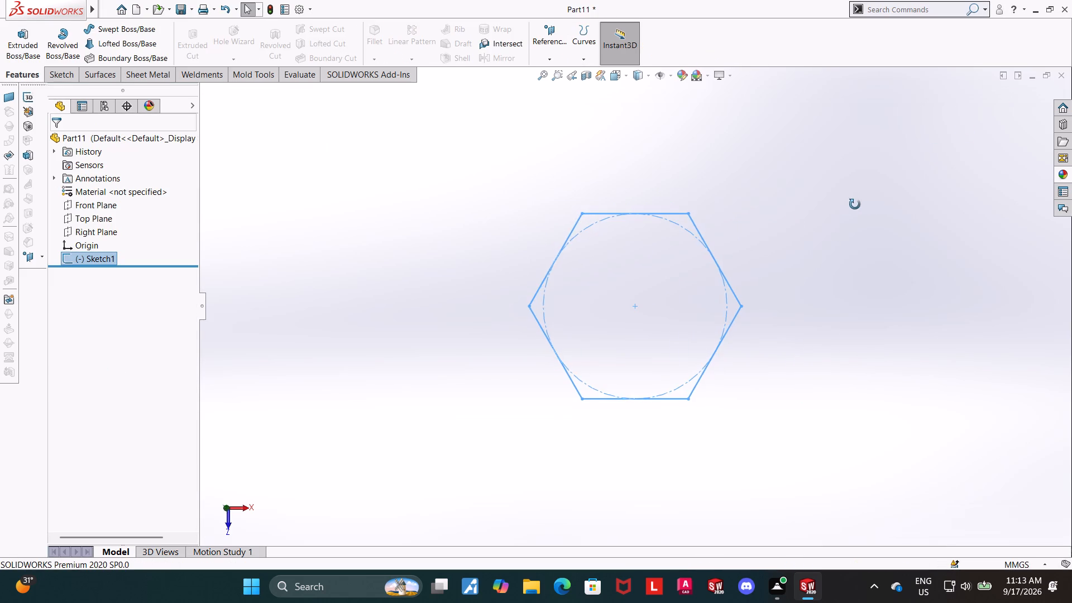
middle_drag(855, 204, 800, 203)
middle_drag(802, 195, 792, 197)
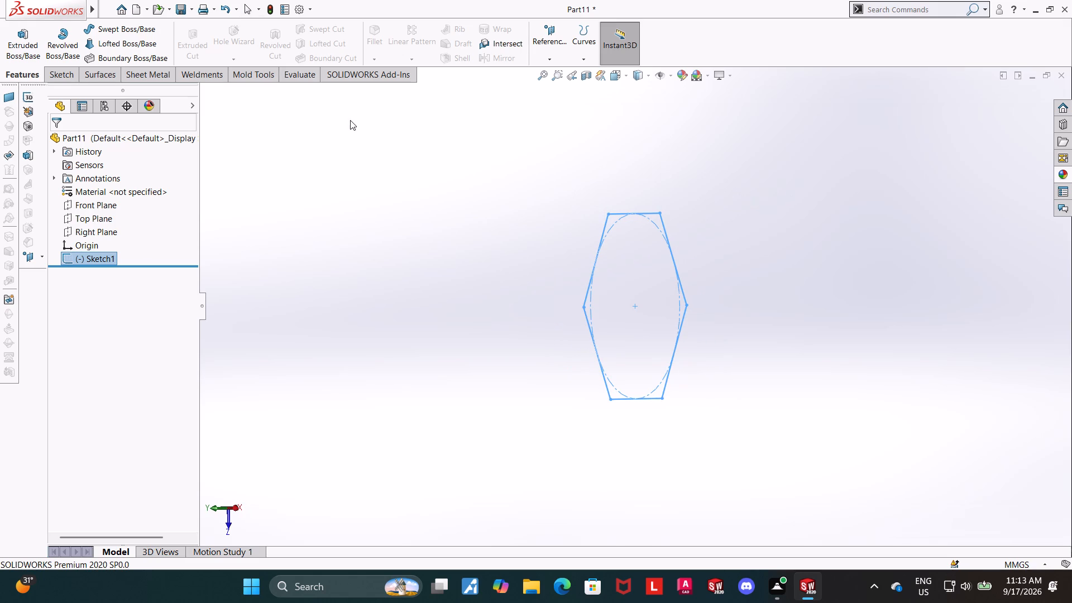
click(25, 47)
click(87, 221)
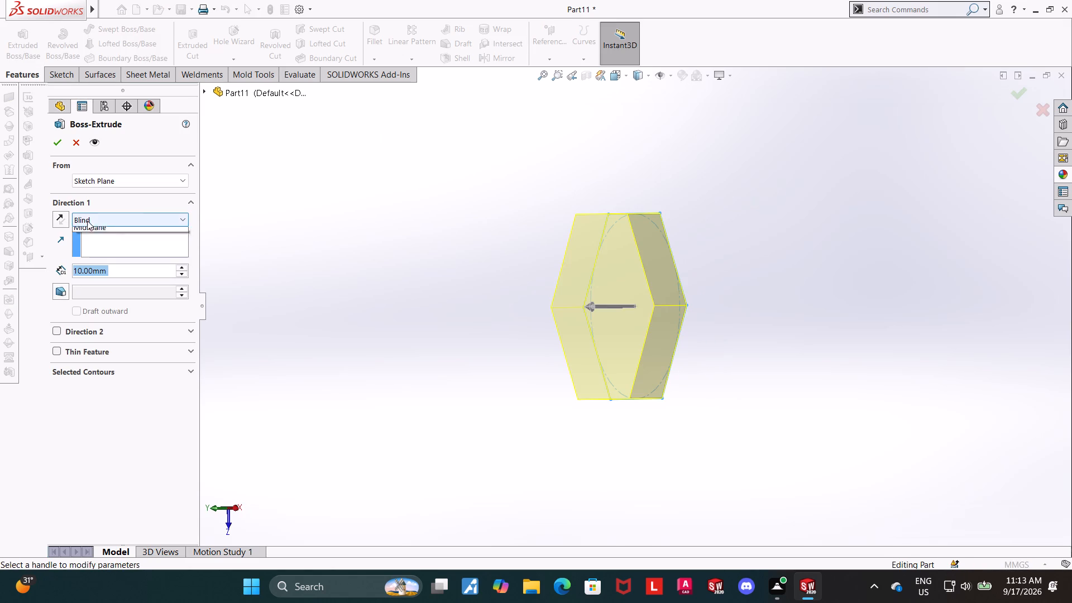
click(99, 277)
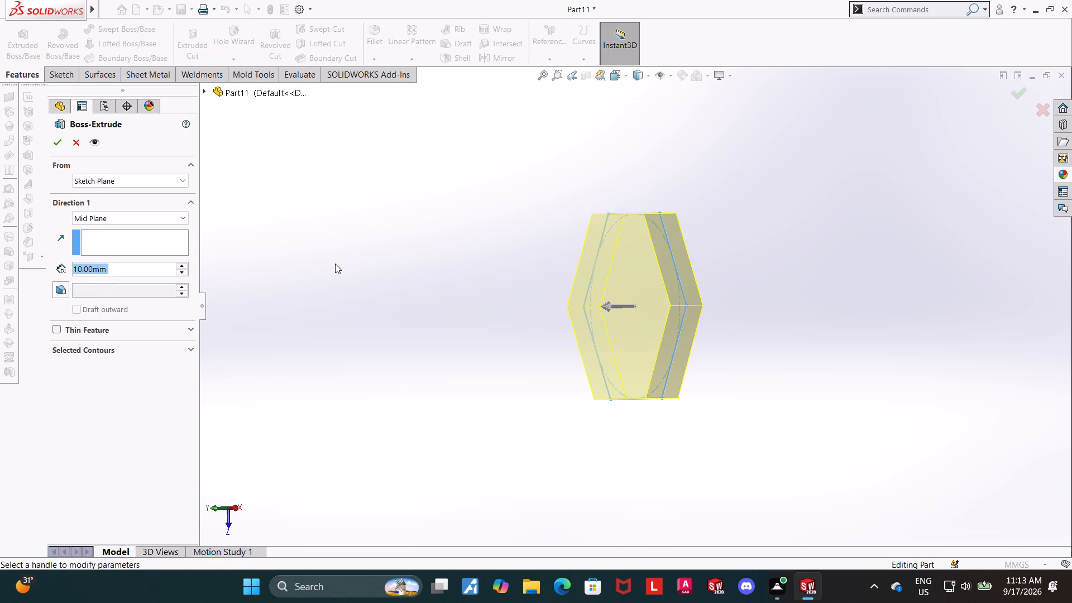
text(20)
key(Return)
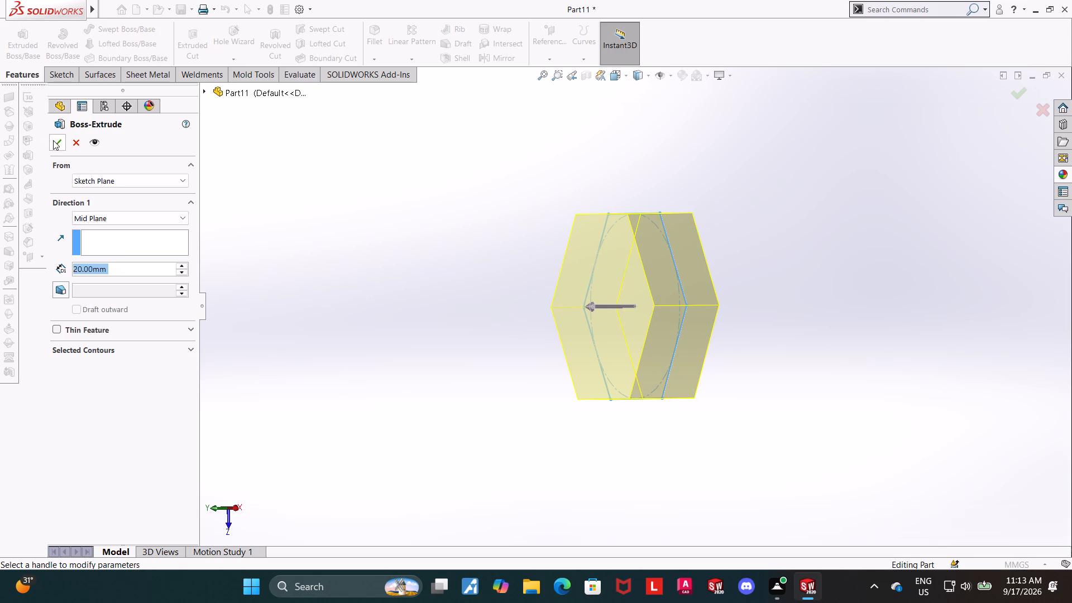
click(53, 140)
click(366, 227)
Edit the extrusion's hexagon sketch and add a circle of about 16.6 mm radius centred on the origin.
middle_drag(880, 346, 736, 336)
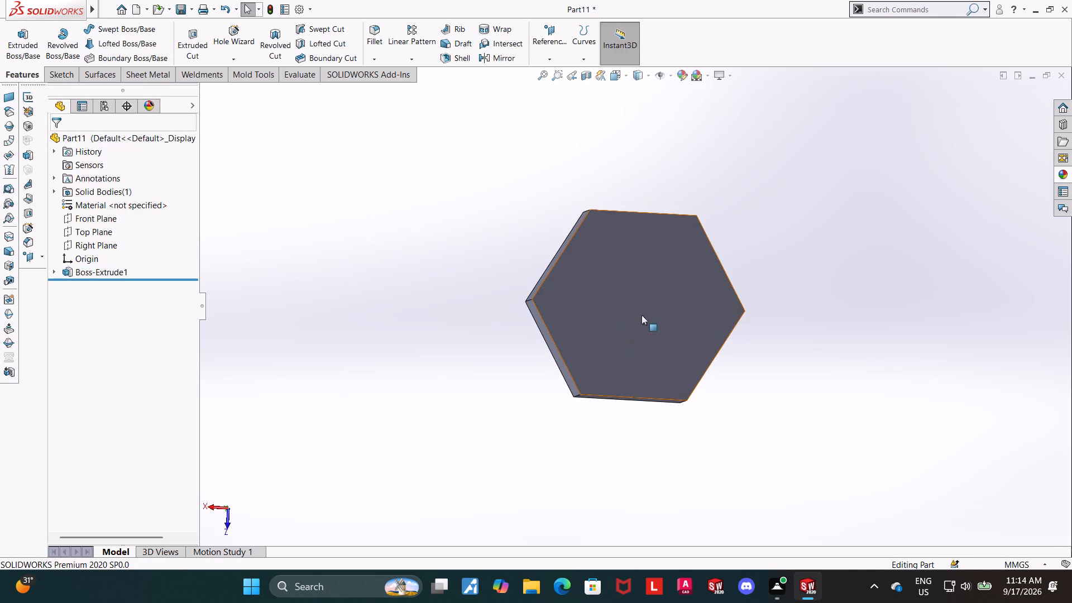
middle_drag(816, 333, 861, 336)
click(54, 270)
click(87, 290)
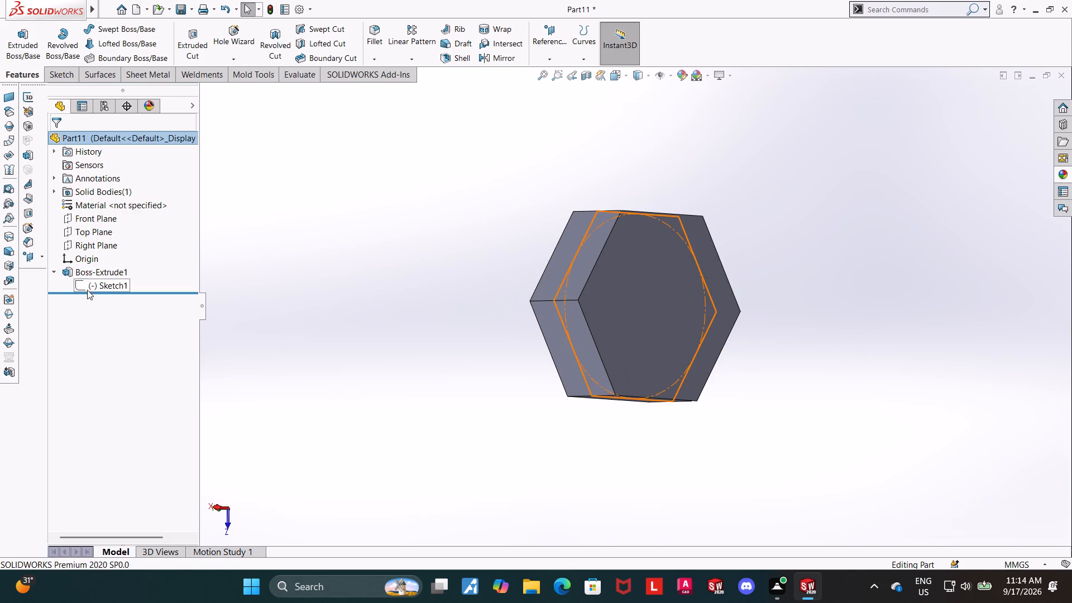
click(95, 259)
click(111, 272)
click(134, 259)
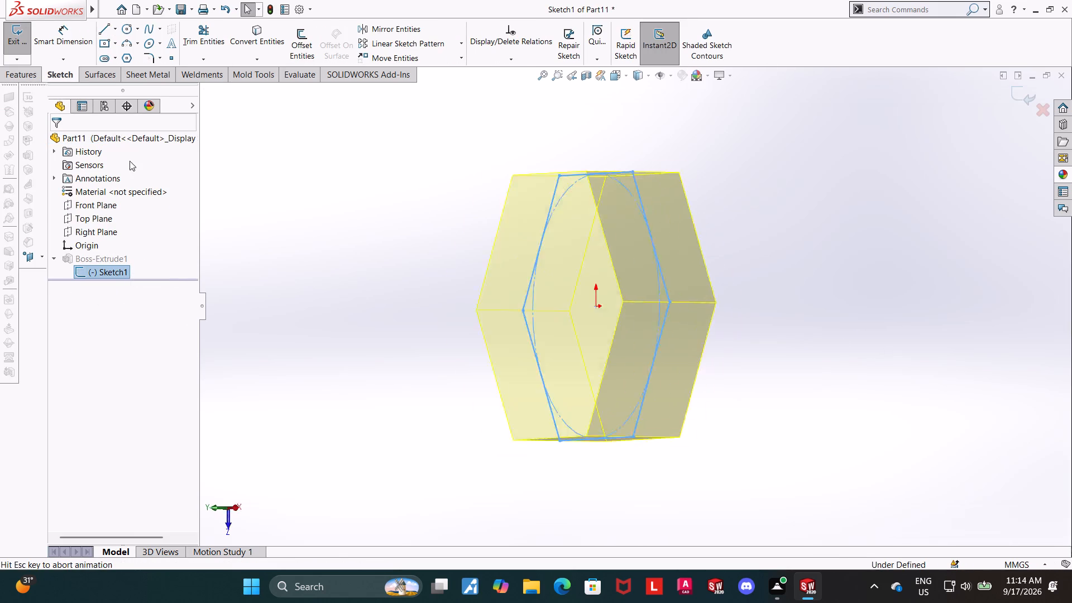
click(132, 28)
click(567, 306)
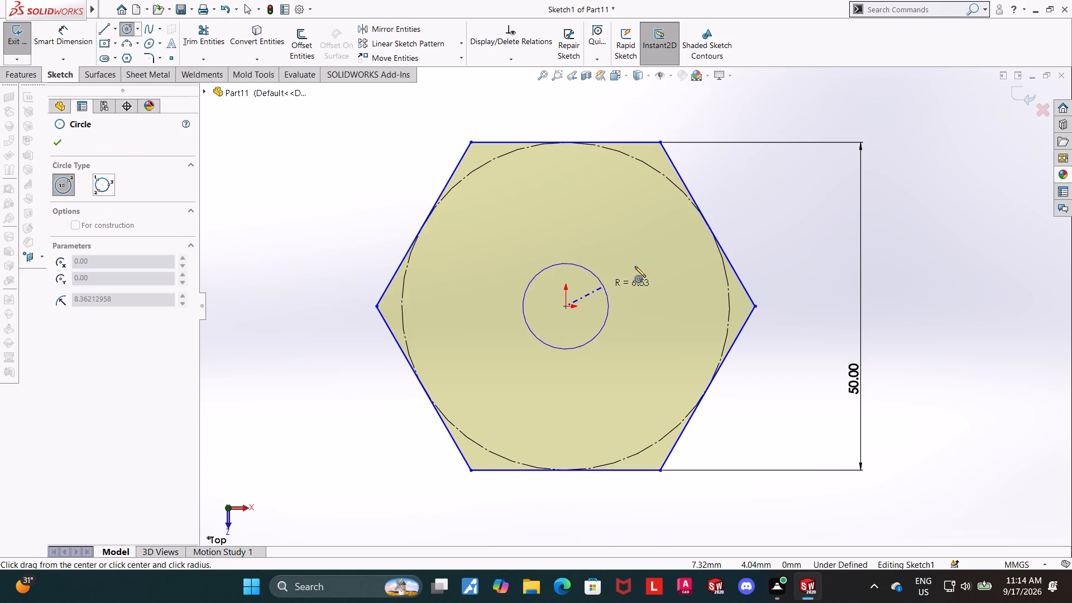
click(657, 253)
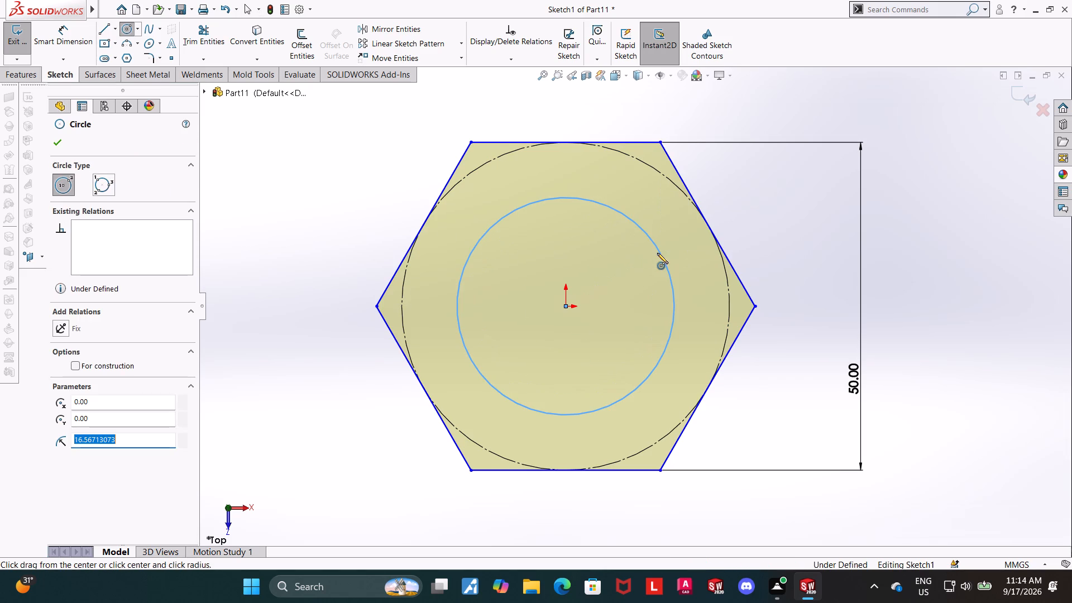
key(Escape)
key(Escape)
Dimension the central circle to 20 mm diameter and exit the sketch to give the nut a bore.
click(57, 49)
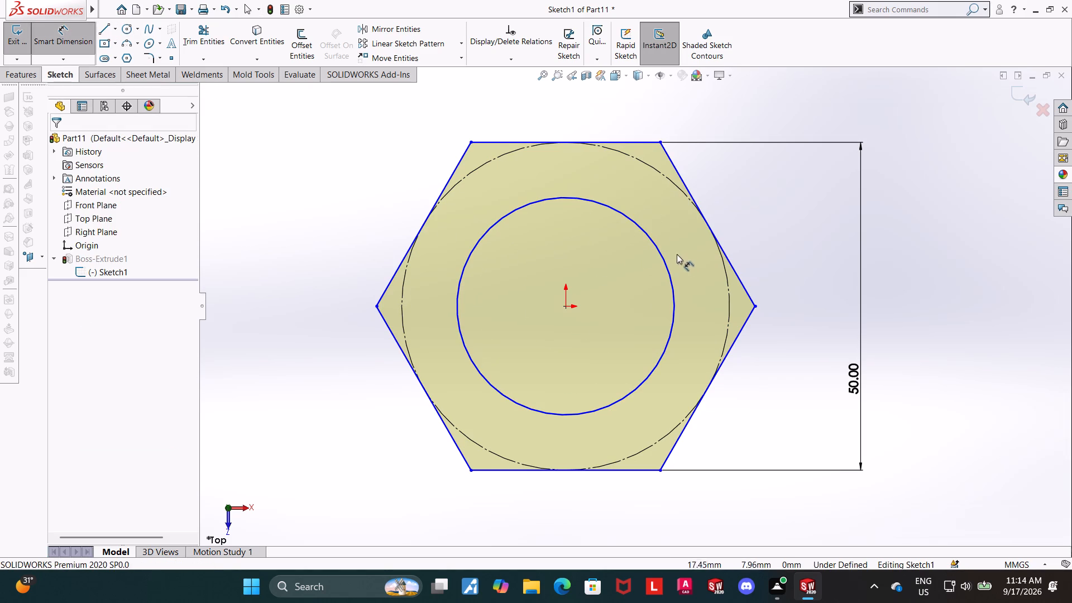
click(663, 258)
click(678, 248)
text(20)
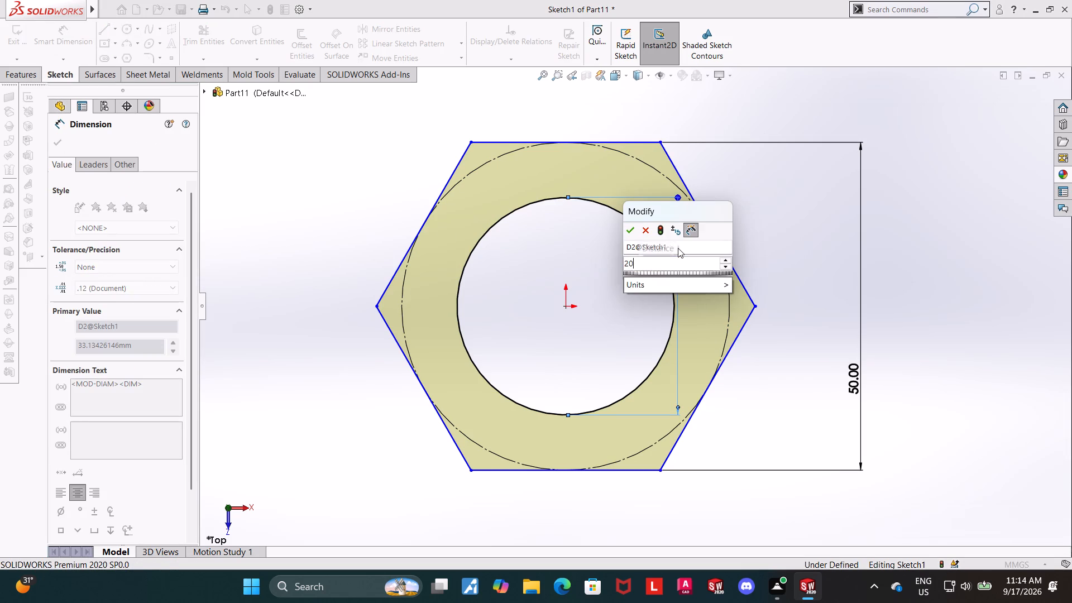
key(Return)
click(1026, 90)
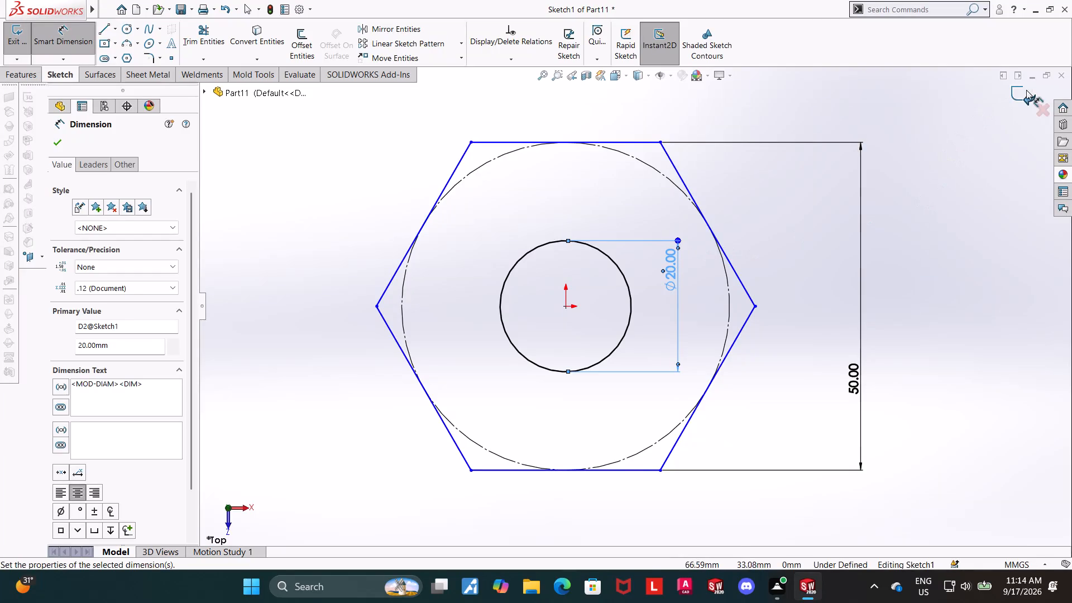
Try to cut an M20x2.5 Metric Die thread from the bore's circular edge, using Up To Selection to the opposite hexagonal face.
middle_drag(957, 257, 920, 259)
click(915, 260)
middle_drag(891, 275, 784, 272)
click(236, 60)
click(242, 98)
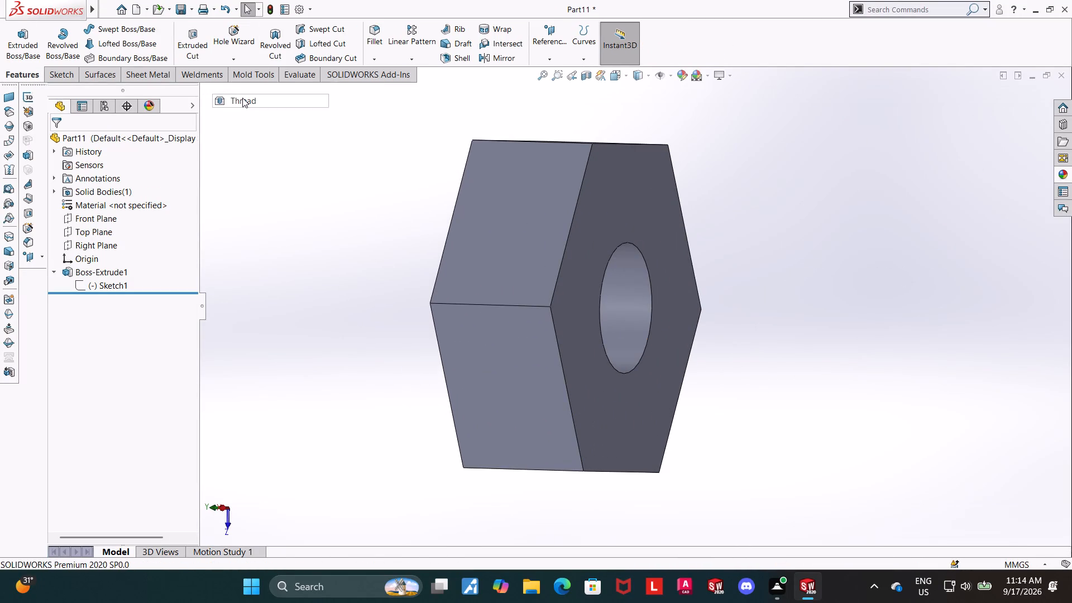
click(635, 315)
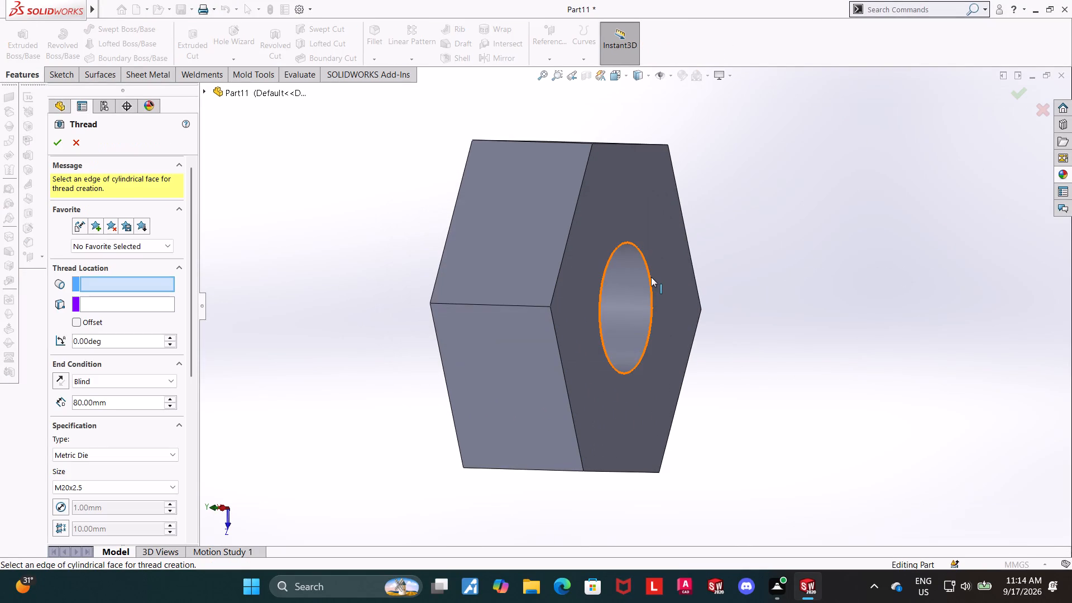
click(651, 277)
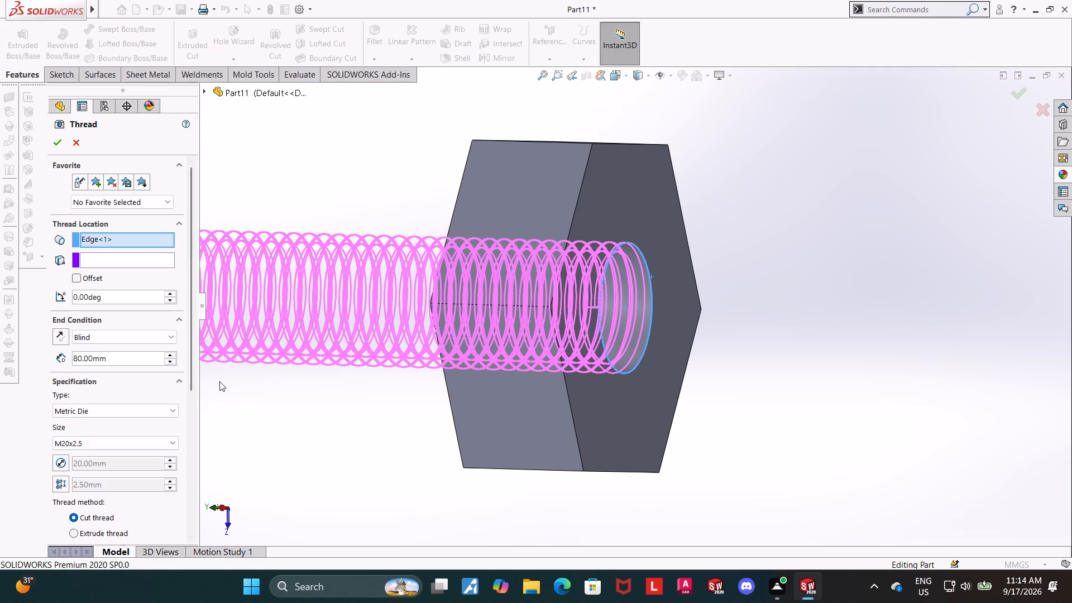
click(116, 339)
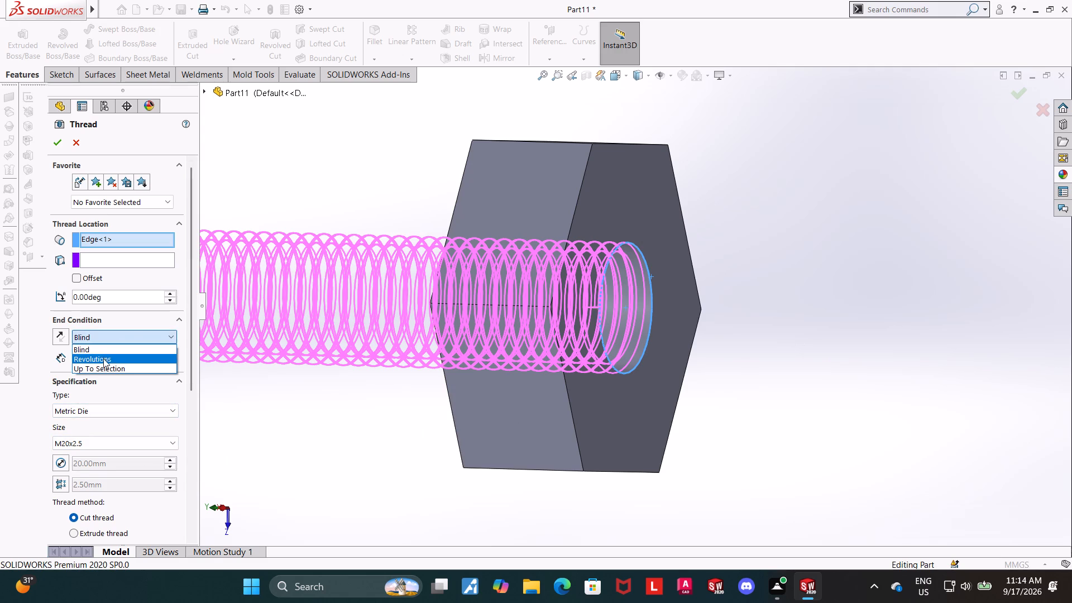
click(103, 368)
middle_drag(288, 410, 340, 411)
click(475, 240)
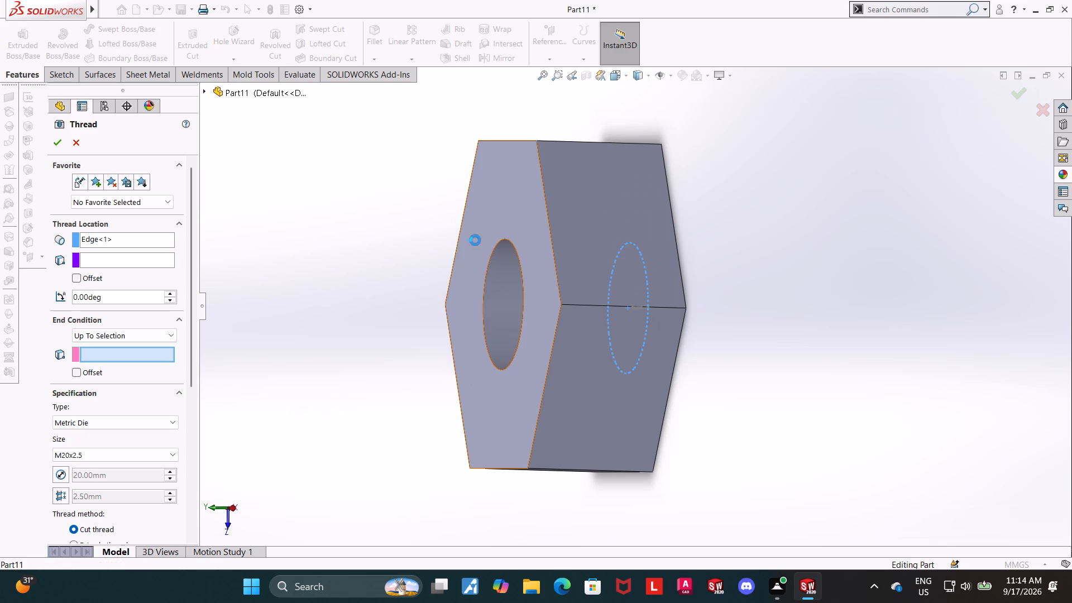
middle_drag(323, 357, 309, 359)
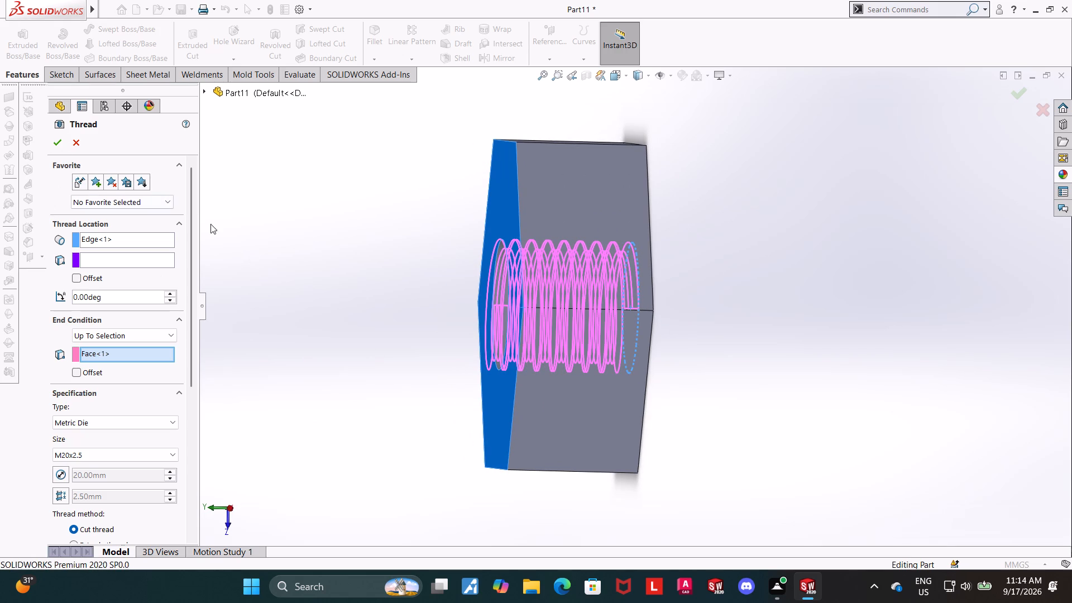
click(60, 146)
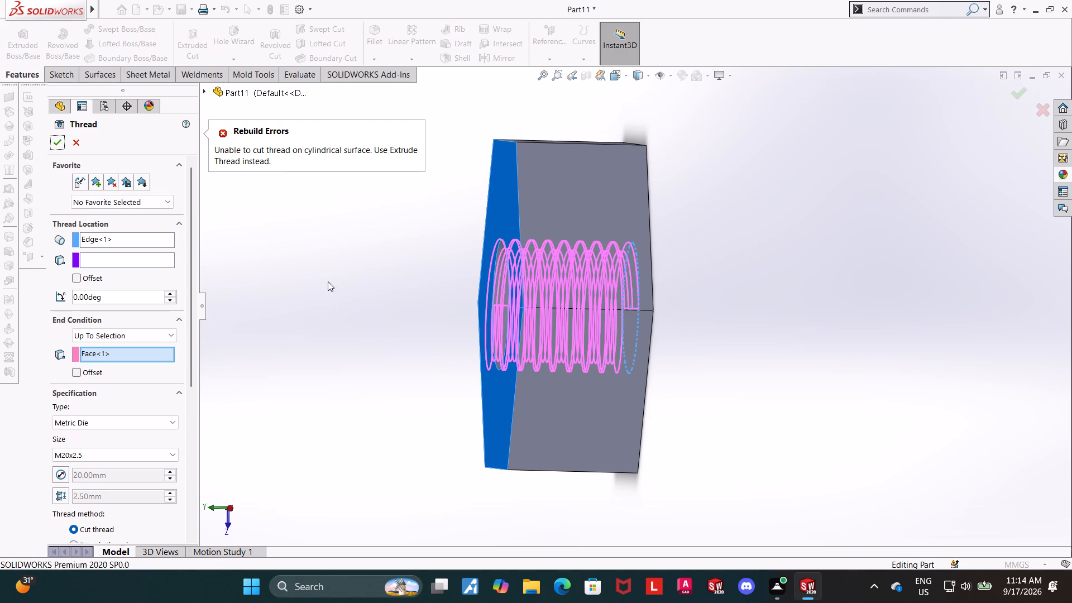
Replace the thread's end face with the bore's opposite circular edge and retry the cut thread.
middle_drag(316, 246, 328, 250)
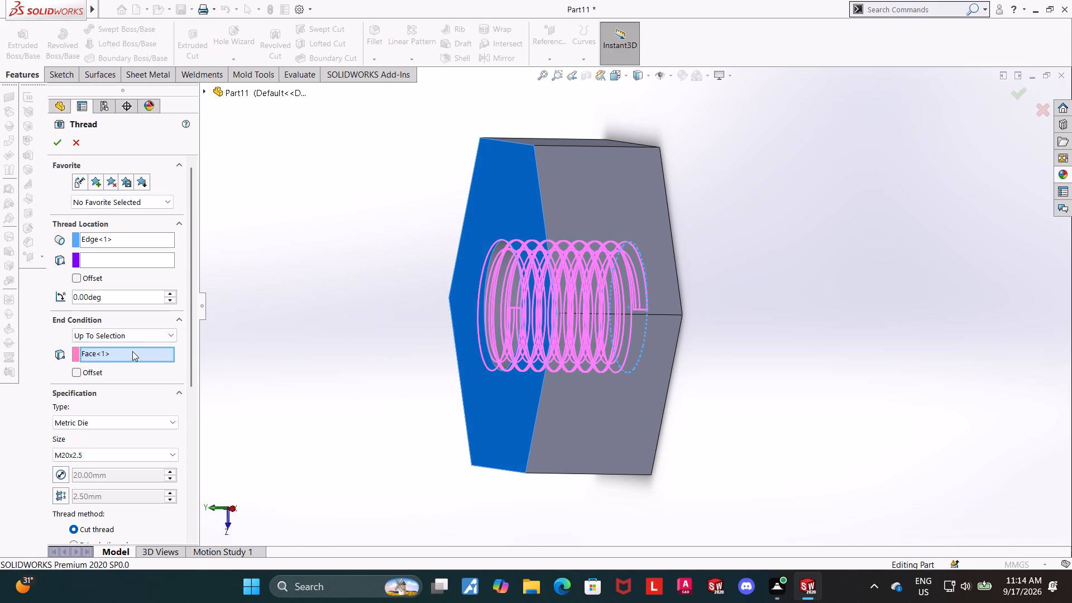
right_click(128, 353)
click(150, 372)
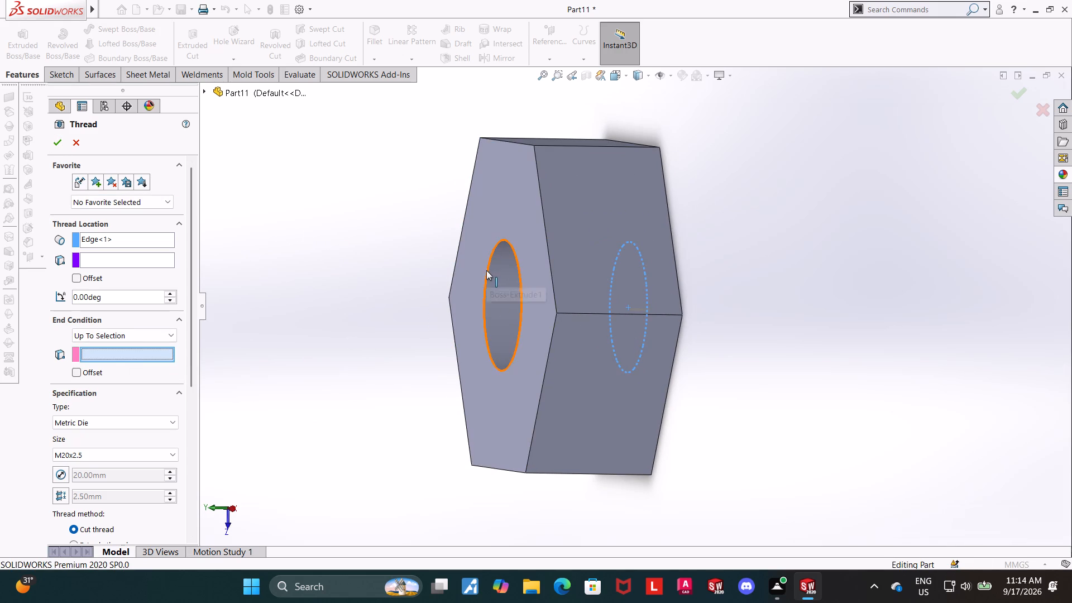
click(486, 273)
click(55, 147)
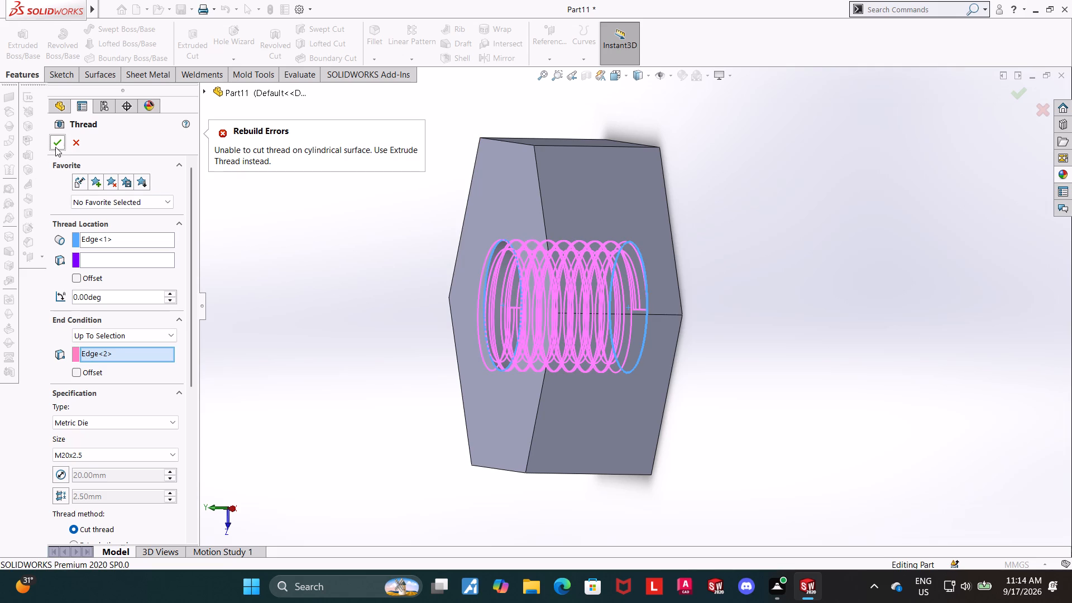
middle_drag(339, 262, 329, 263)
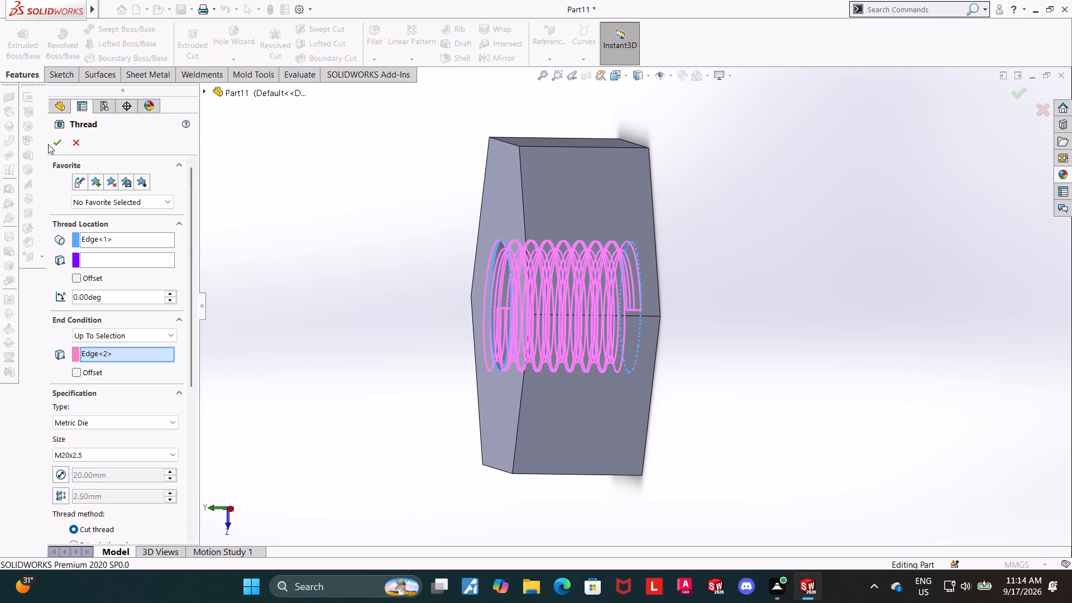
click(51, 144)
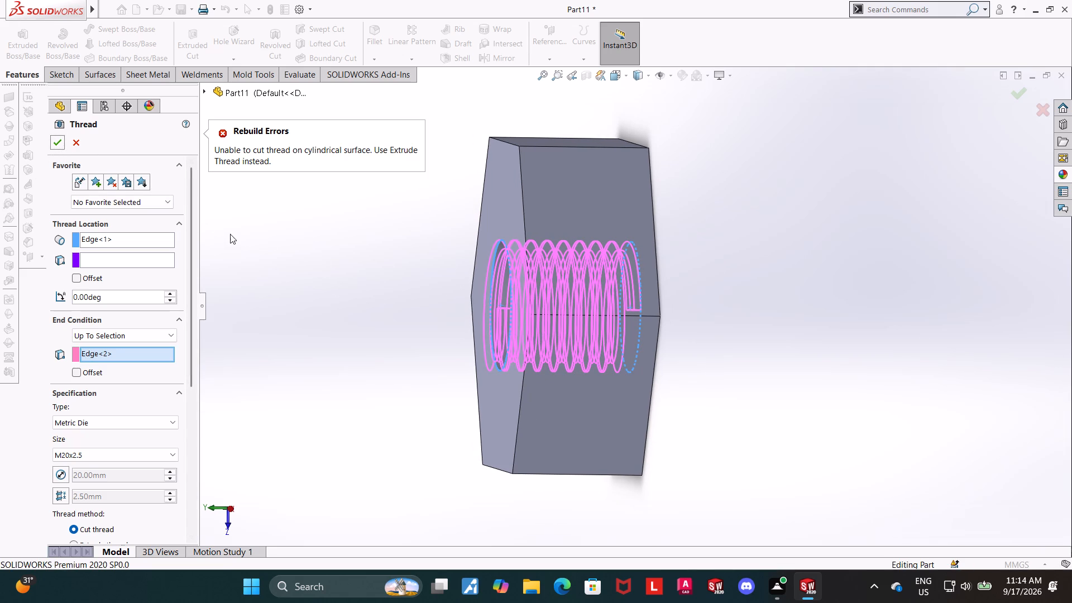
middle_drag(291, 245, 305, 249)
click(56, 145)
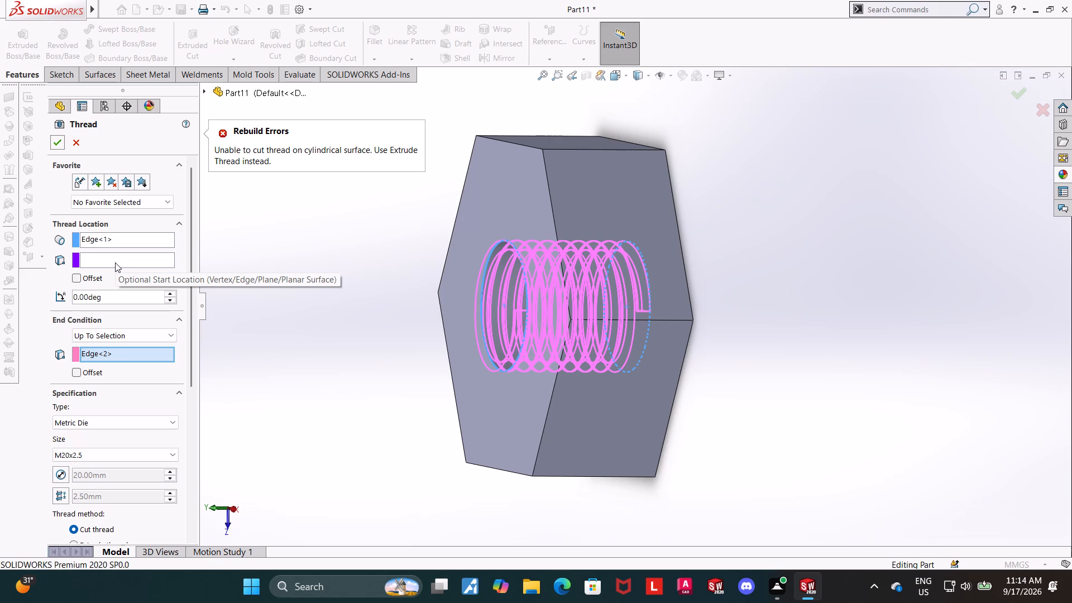
Switch the thread method to Extrude thread and create the thread in the nut's bore.
scroll(135, 441, down, 1)
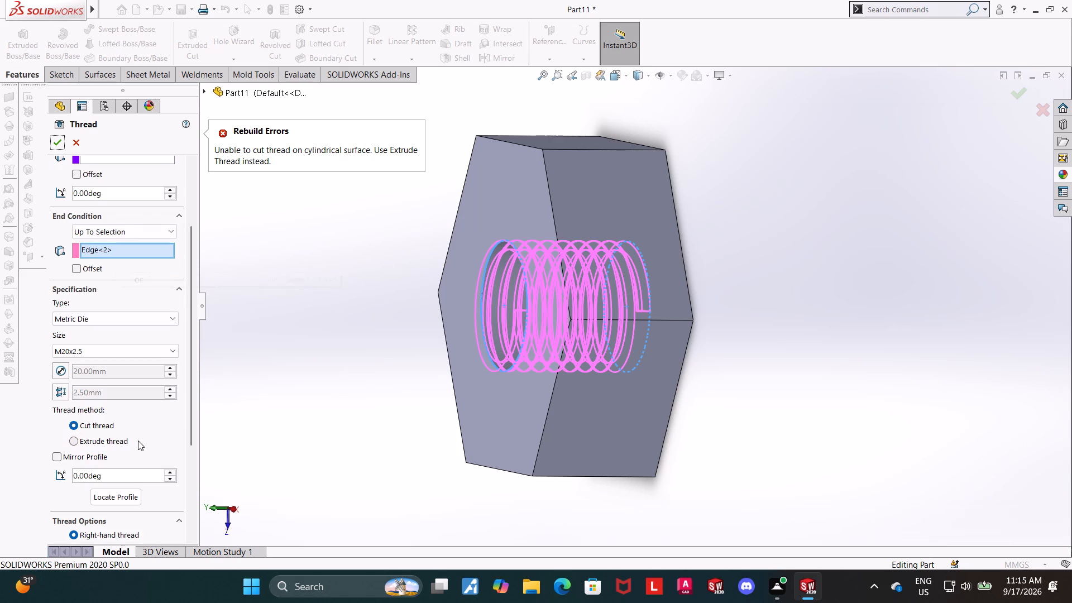
double_click(75, 443)
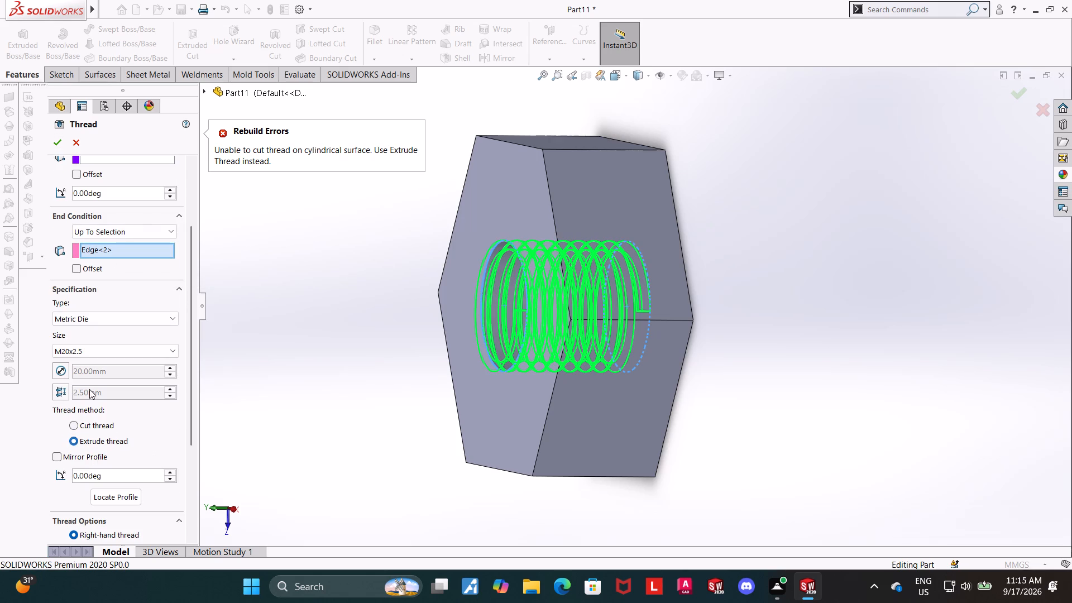
click(56, 141)
click(288, 255)
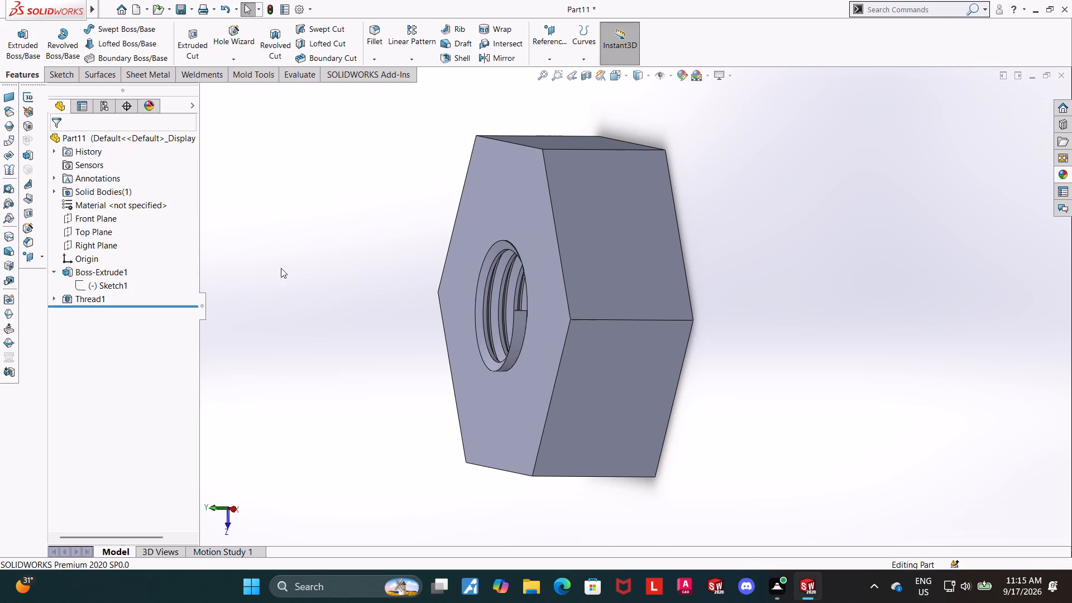
Edit the thread and replace its end edge with the hexagonal face opposite the starting edge.
middle_drag(281, 272, 308, 276)
click(102, 294)
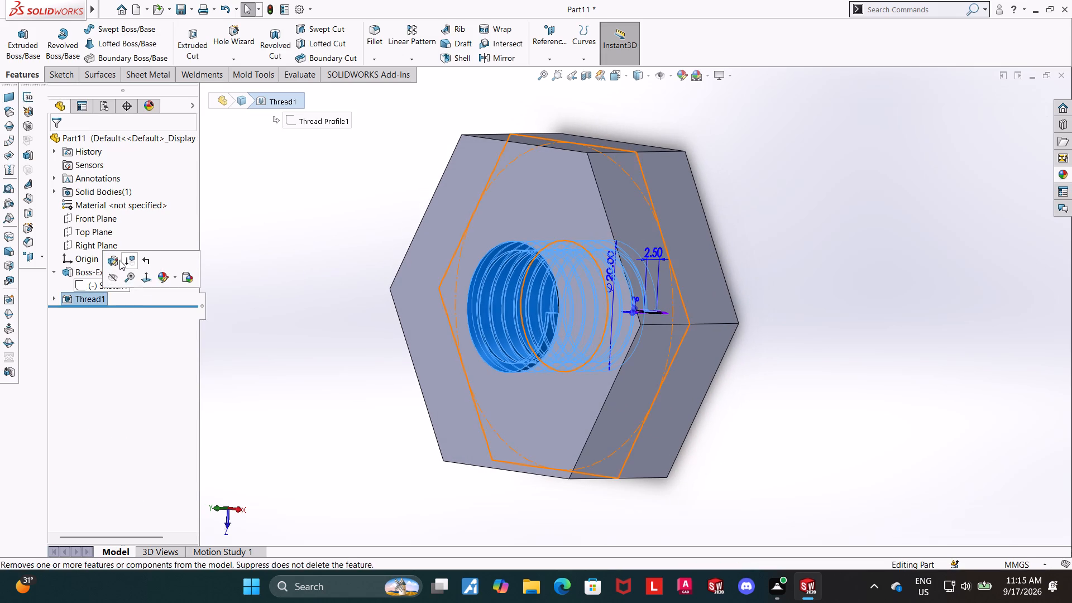
click(119, 260)
middle_drag(308, 281, 288, 281)
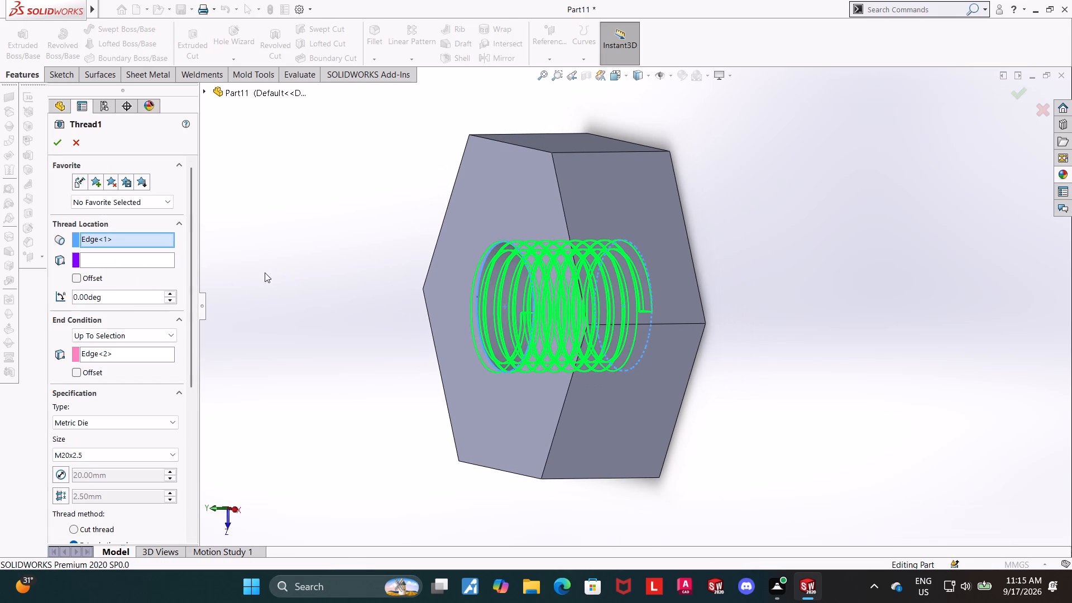
right_click(120, 354)
right_click(120, 354)
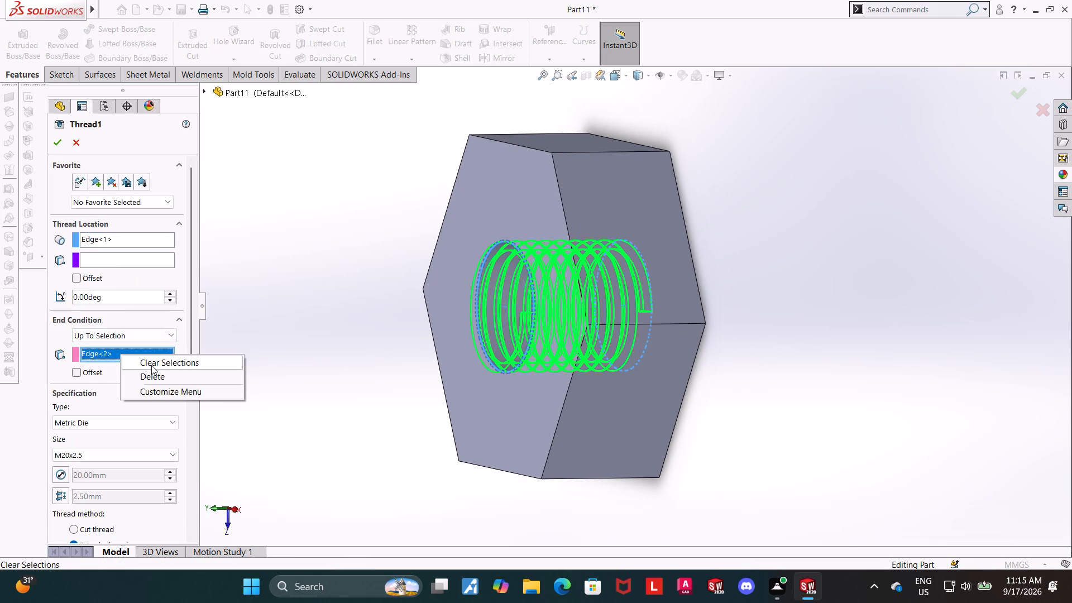
click(156, 380)
click(480, 245)
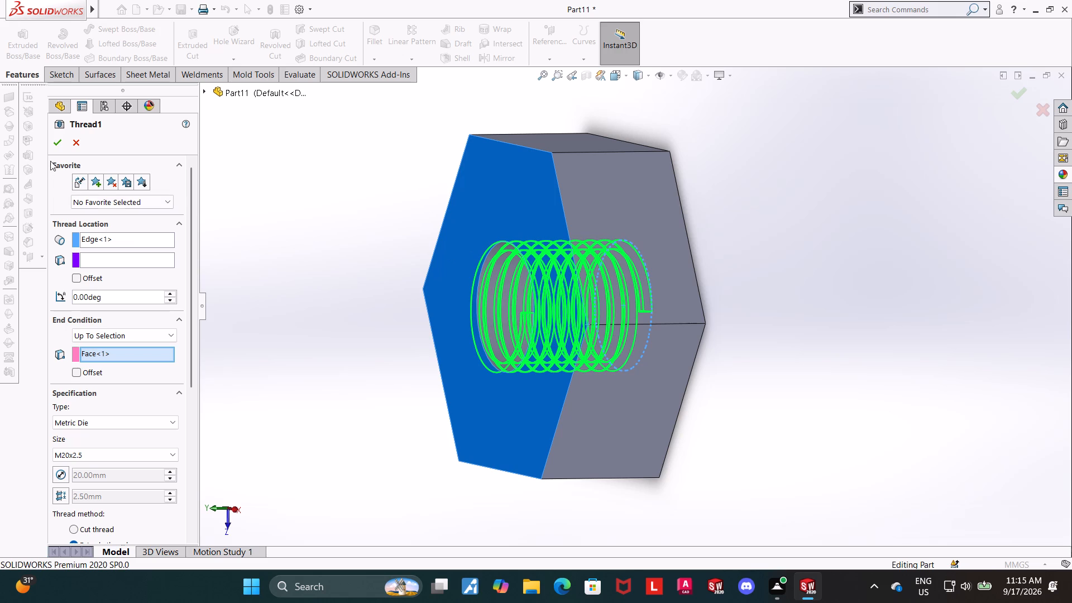
click(55, 149)
click(339, 262)
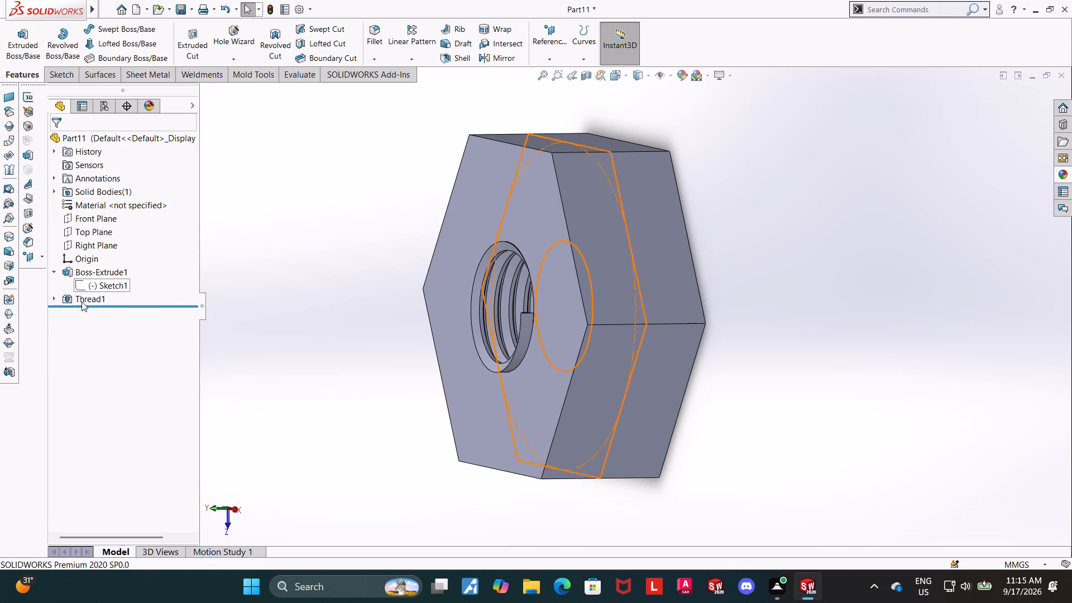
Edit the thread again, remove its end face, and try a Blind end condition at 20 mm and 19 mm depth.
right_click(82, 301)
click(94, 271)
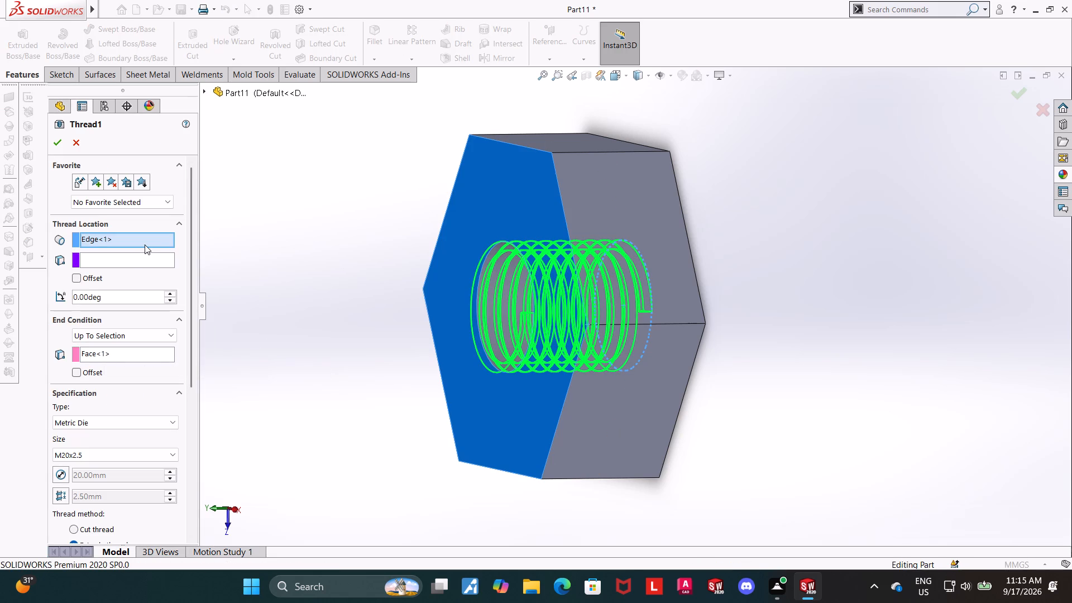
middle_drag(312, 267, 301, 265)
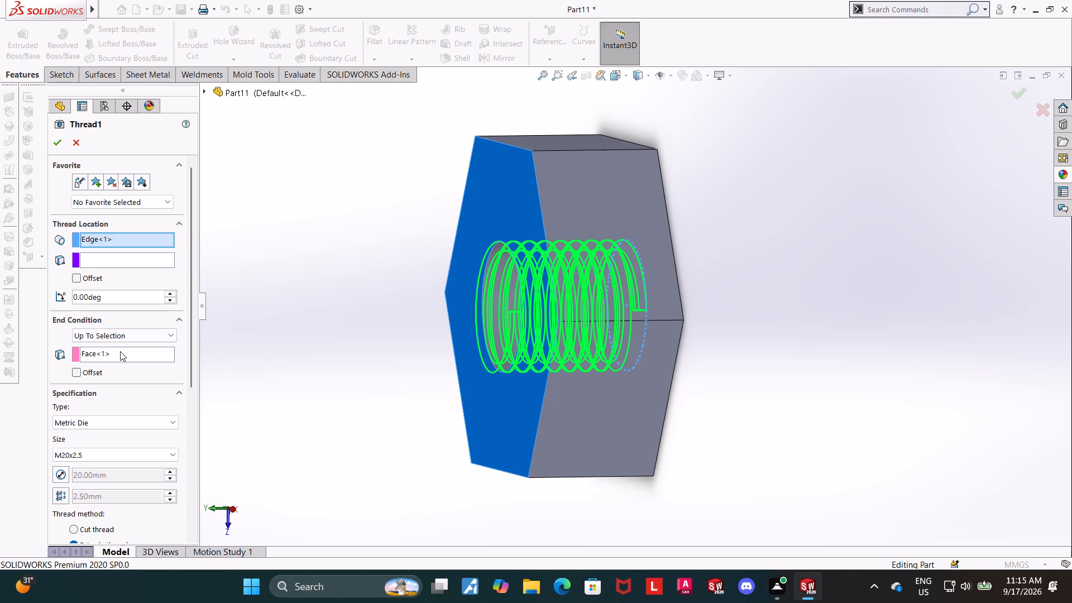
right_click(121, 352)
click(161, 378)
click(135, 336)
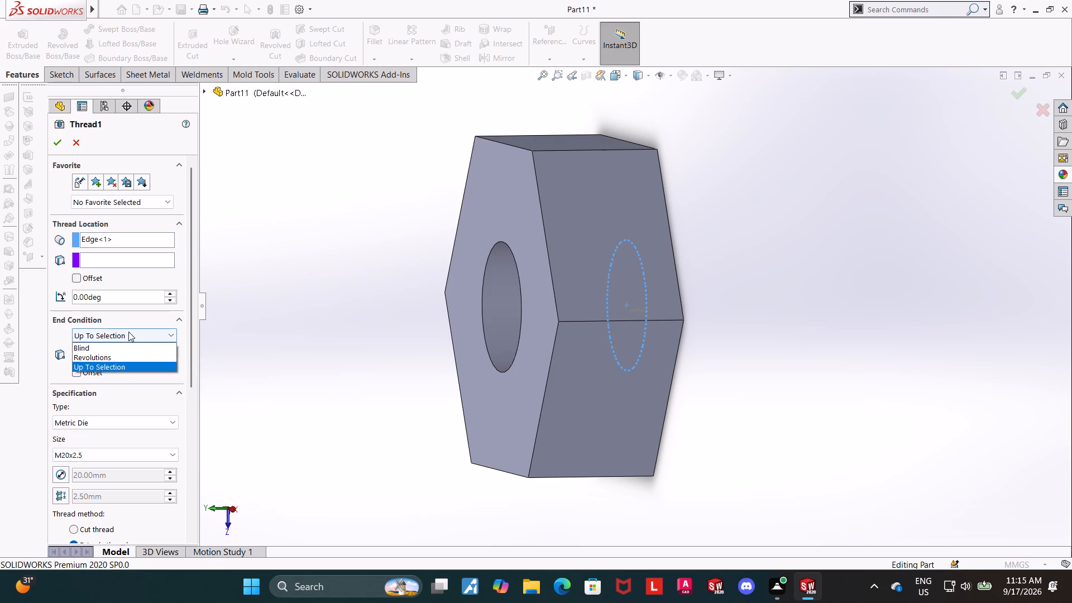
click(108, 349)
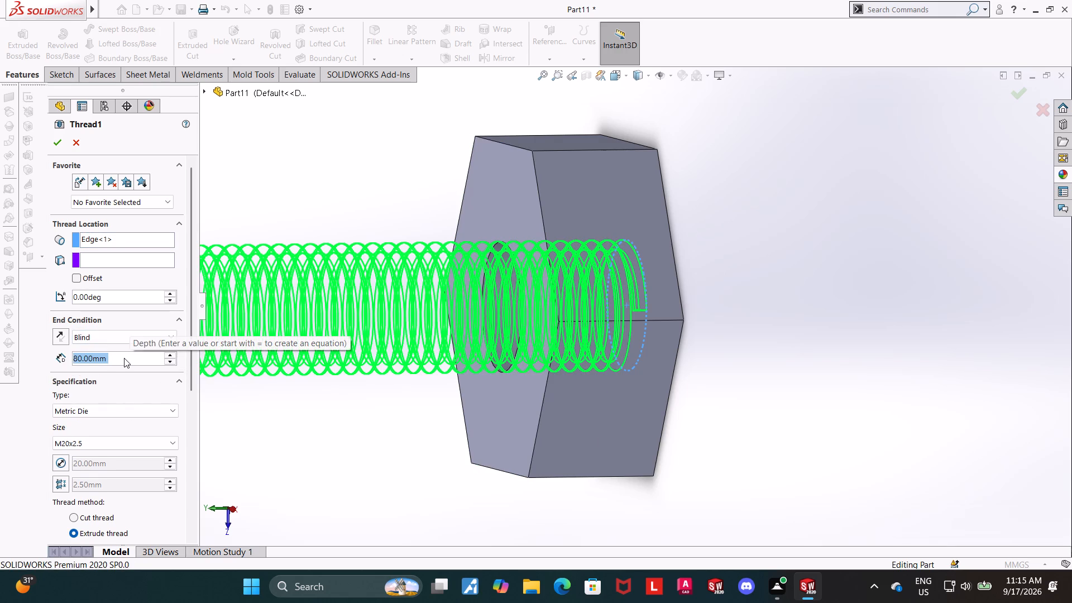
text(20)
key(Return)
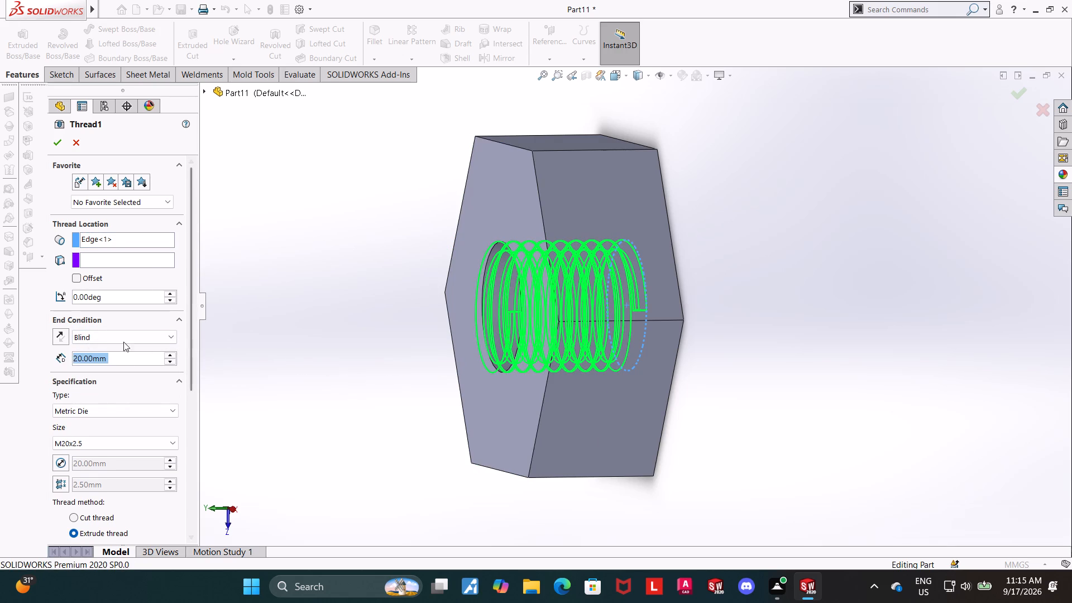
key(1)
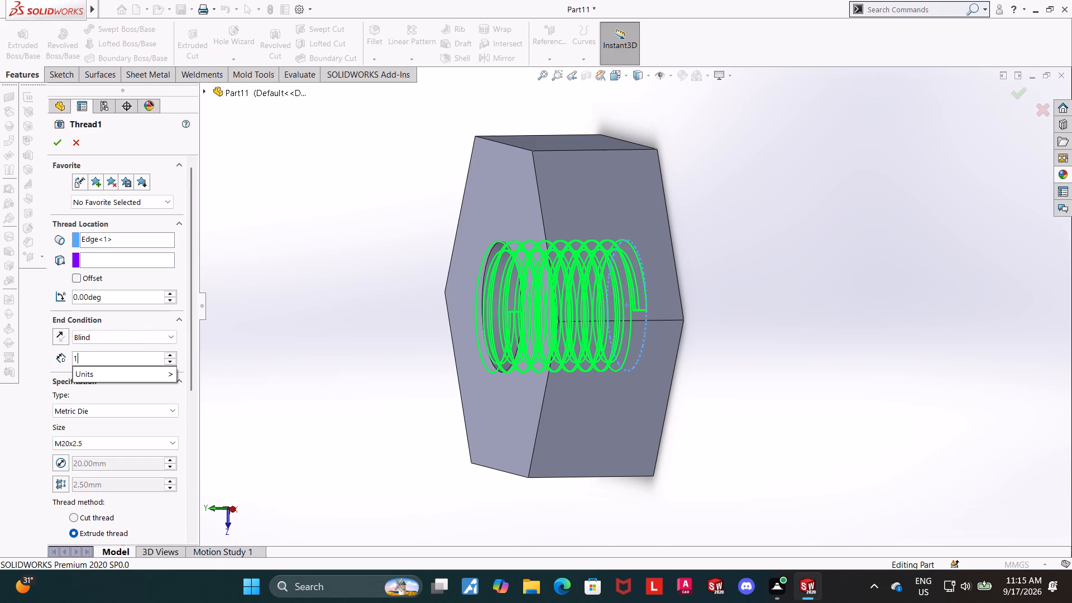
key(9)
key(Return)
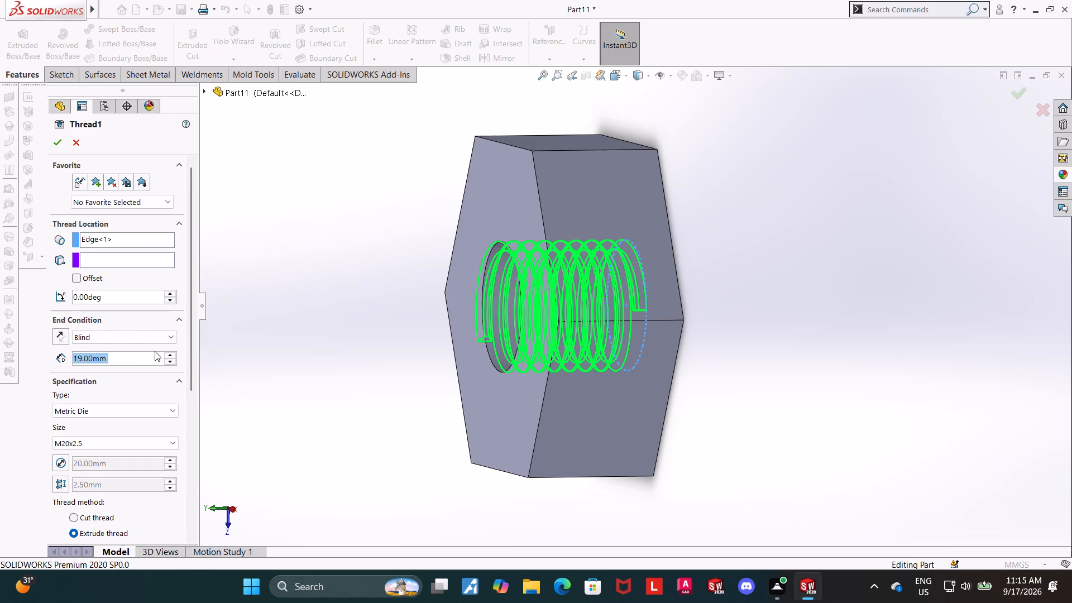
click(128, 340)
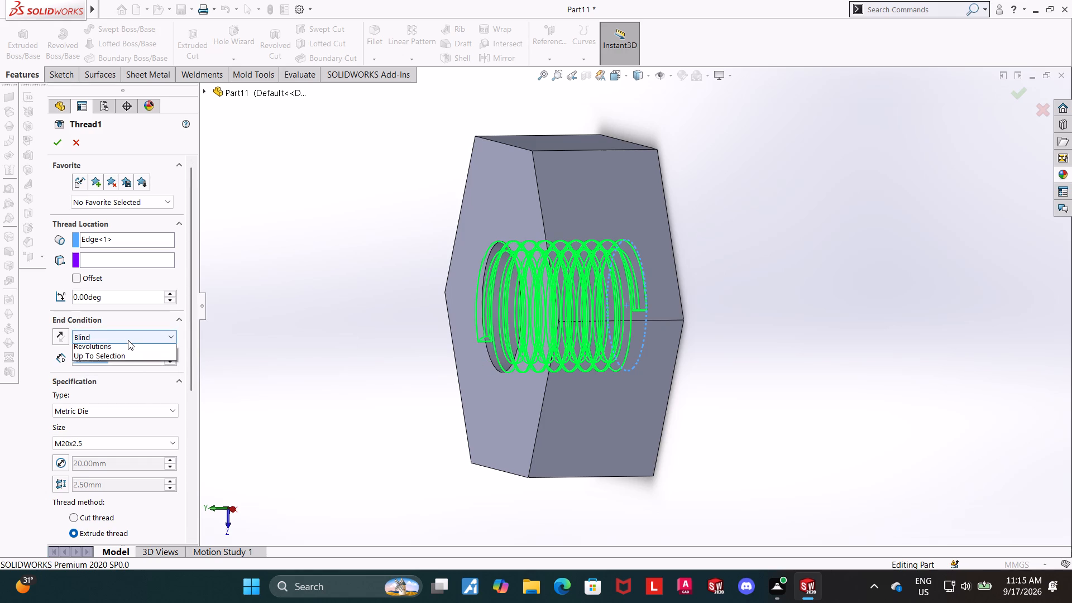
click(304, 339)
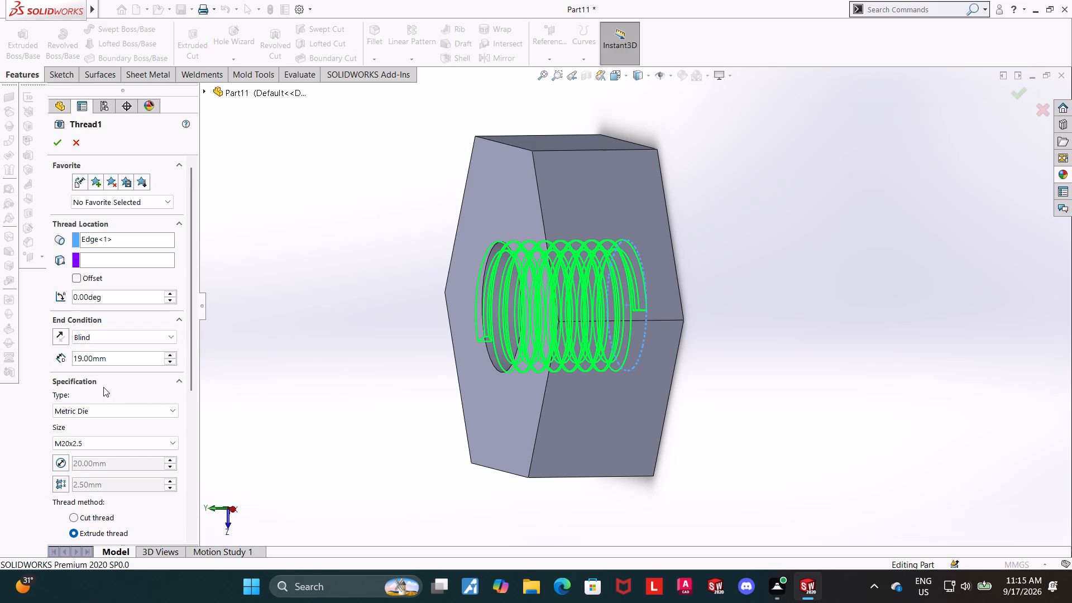
Set the thread's end condition to Up To Selection and pick the hexagonal face opposite the starting edge.
click(124, 337)
click(101, 372)
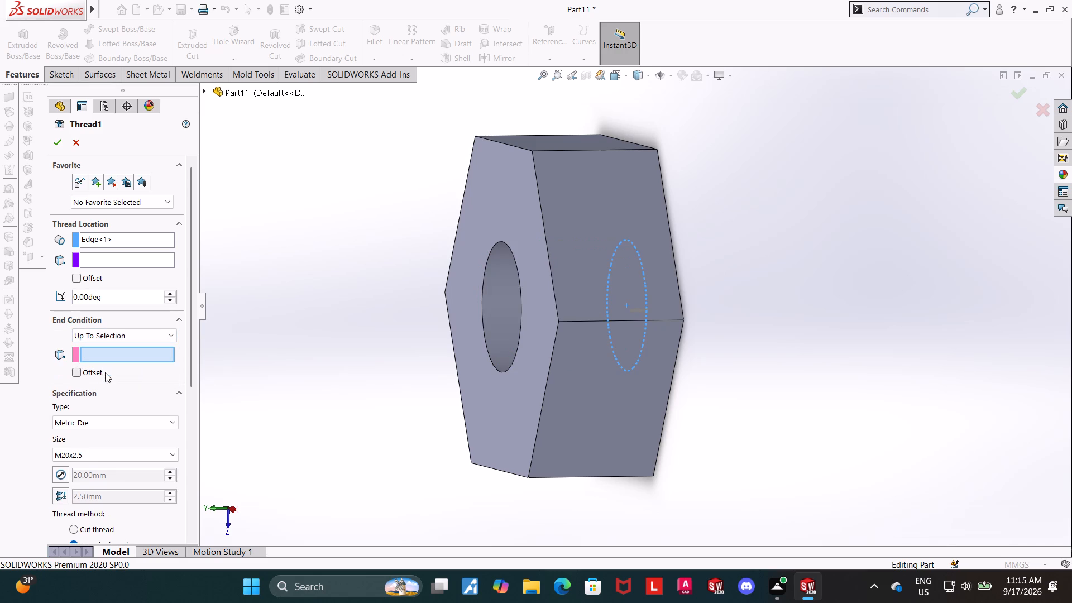
middle_drag(346, 369, 353, 368)
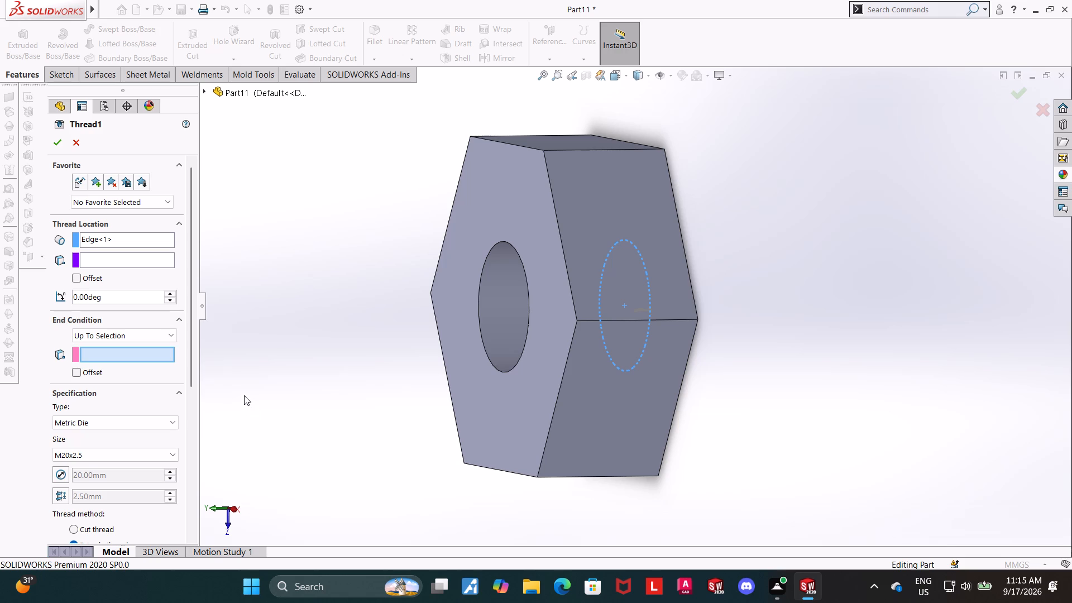
click(499, 398)
Set the thread type to Metric Tap, trim the thread with both its start and end faces, and apply the changes.
scroll(97, 424, down, 5)
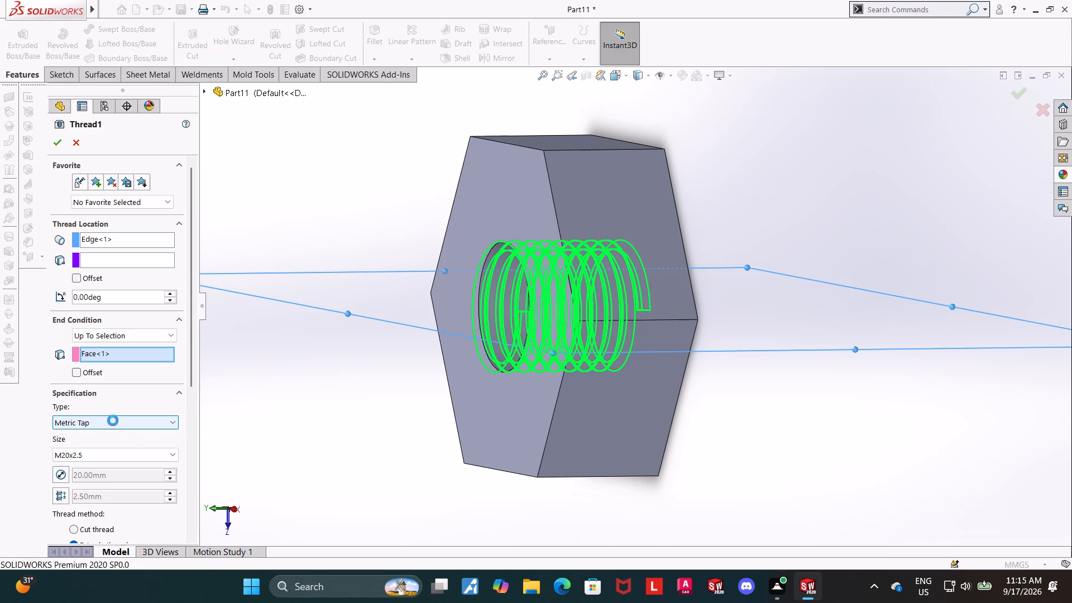
scroll(113, 420, down, 3)
scroll(180, 425, up, 1)
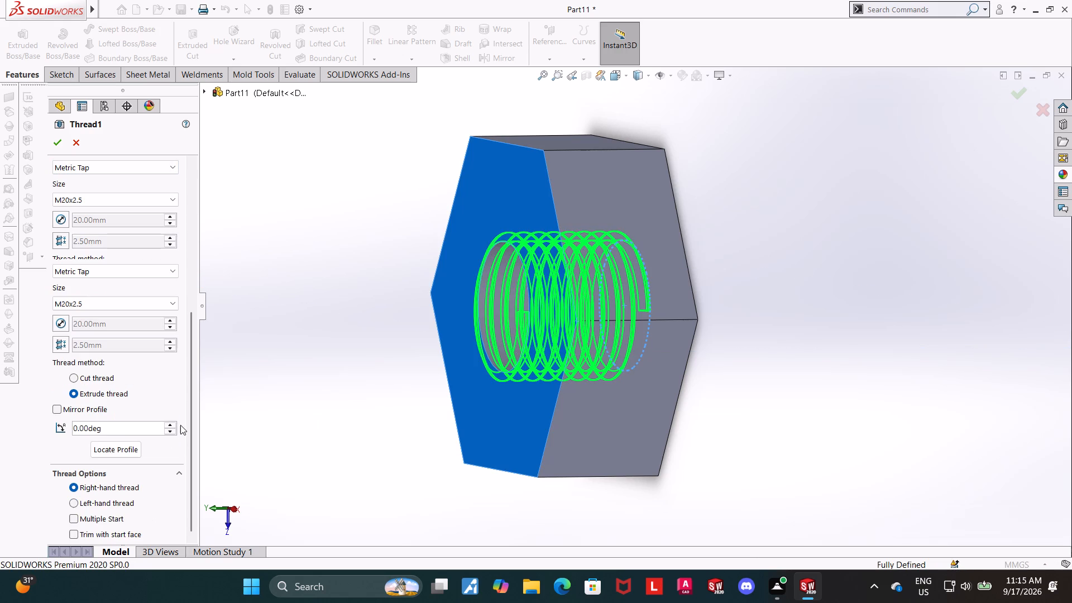
scroll(180, 425, up, 4)
scroll(180, 425, down, 5)
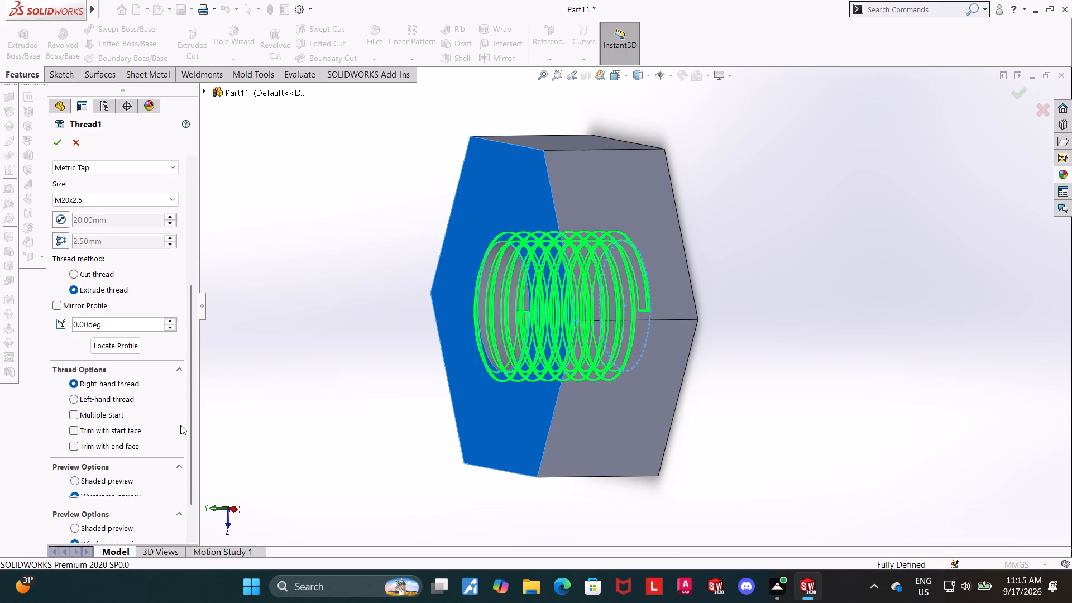
click(71, 431)
click(74, 445)
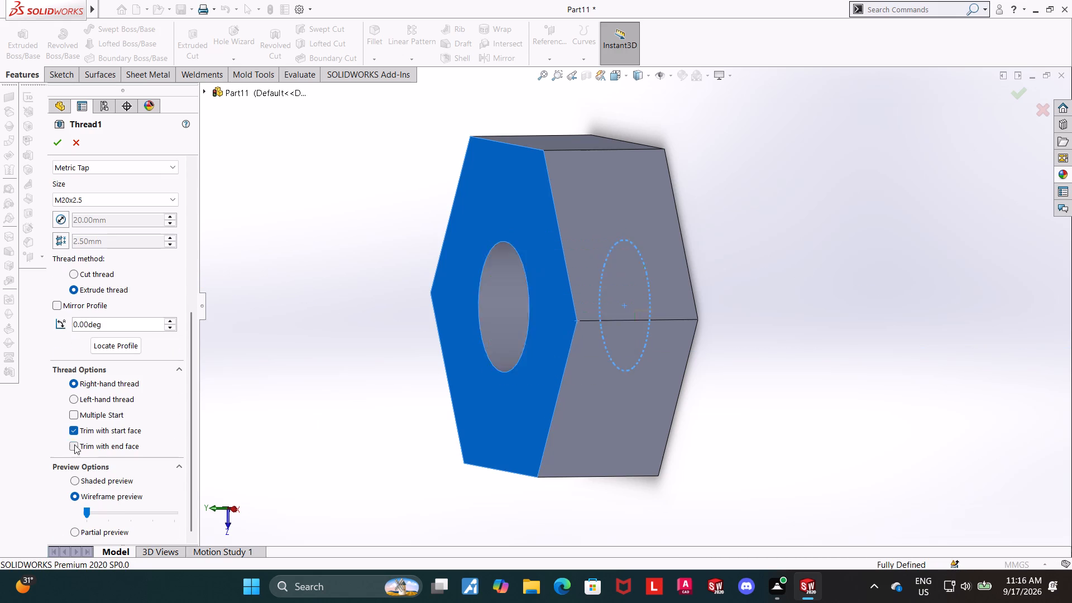
scroll(141, 429, up, 6)
scroll(188, 396, up, 5)
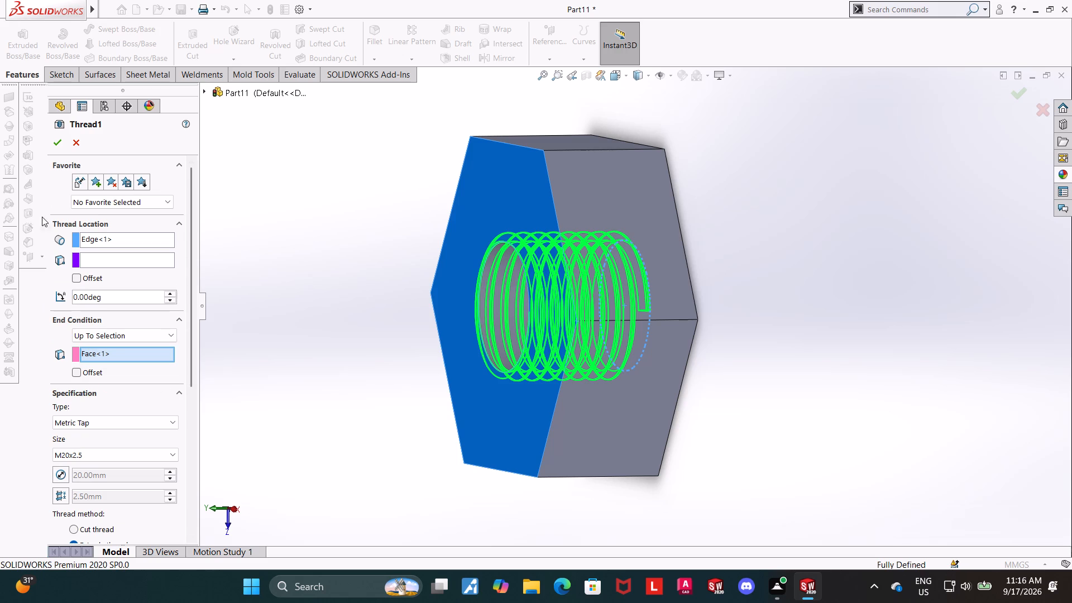
click(51, 146)
click(305, 274)
Inspect the threaded bore from both sides of the nut and review the thread feature's type, size, method and trim settings.
middle_drag(289, 289, 208, 292)
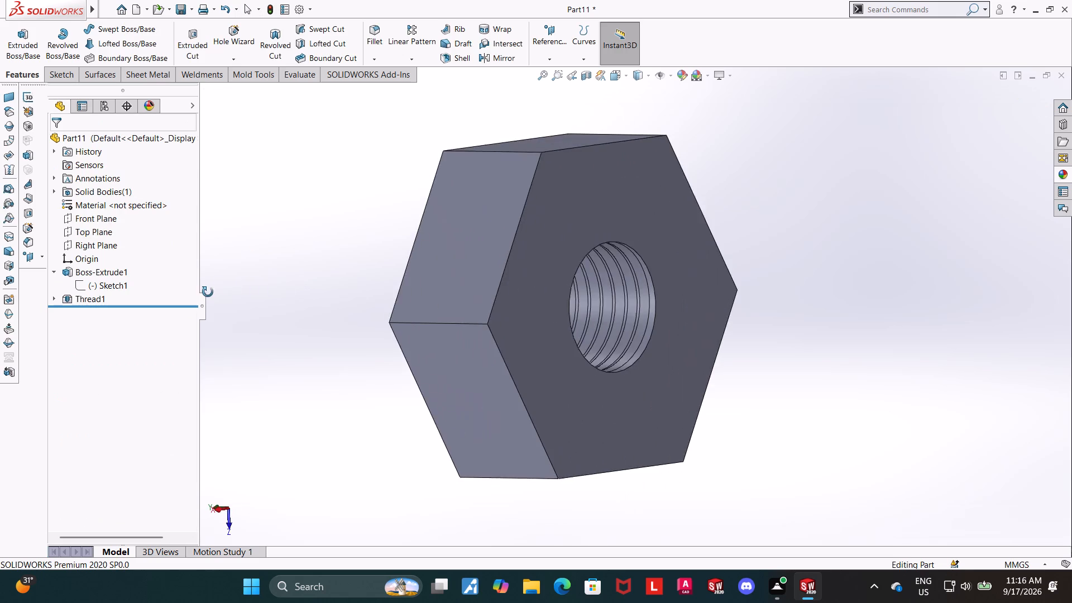
middle_drag(208, 292, 294, 365)
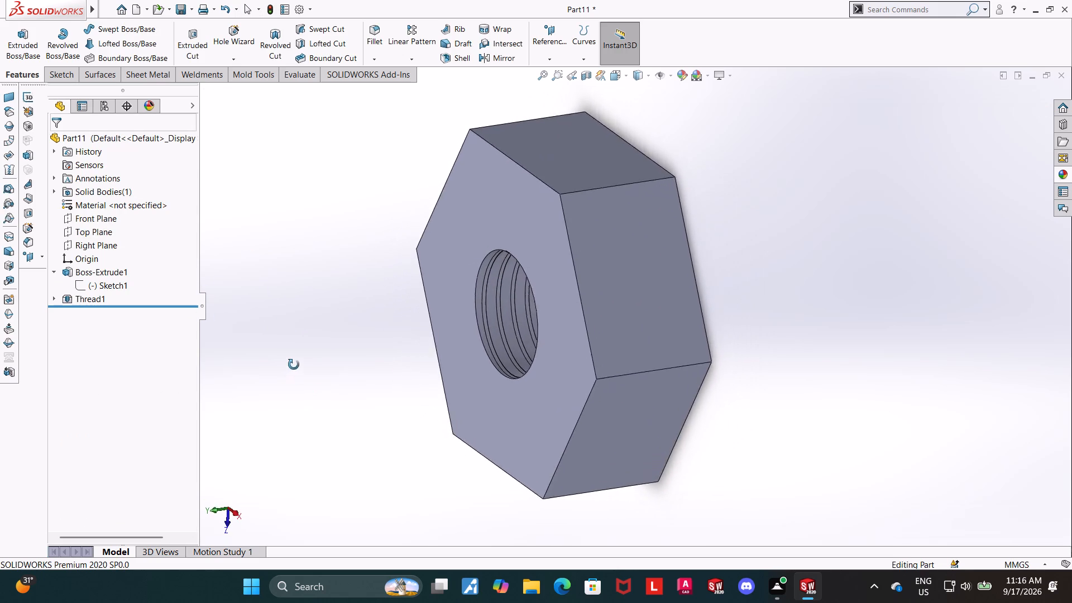
middle_drag(294, 365, 308, 353)
middle_drag(314, 344, 155, 371)
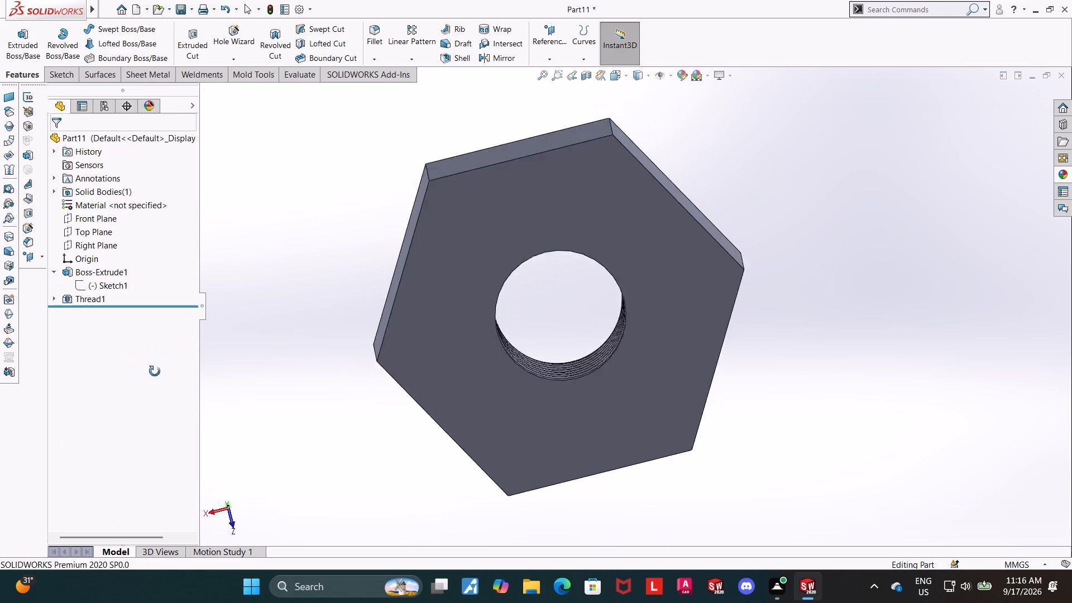
middle_drag(155, 371, 280, 380)
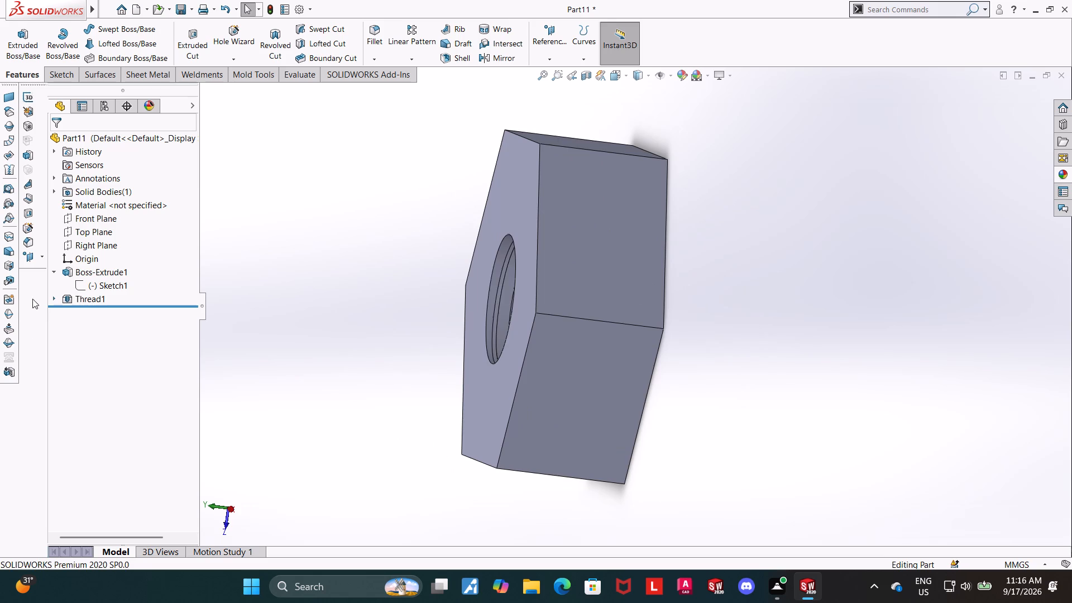
click(78, 293)
click(87, 264)
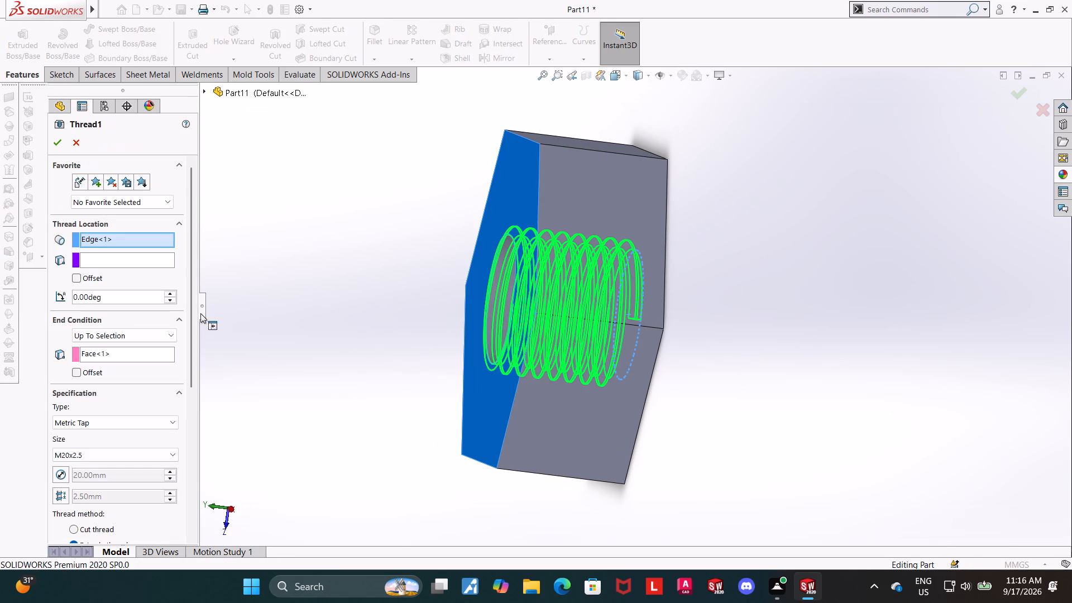
drag(193, 304, 176, 421)
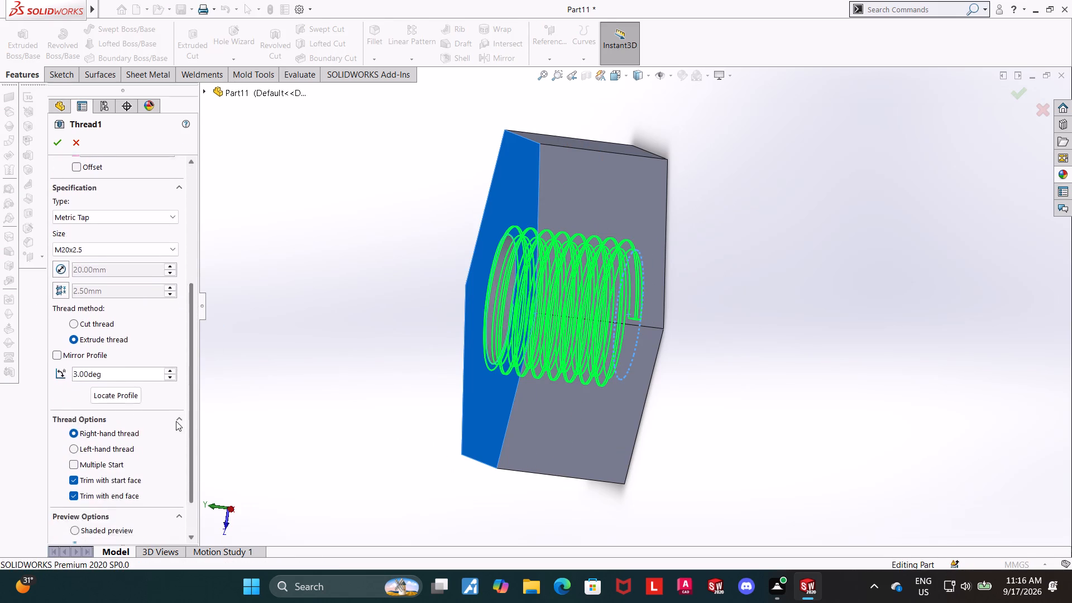
drag(176, 421, 195, 437)
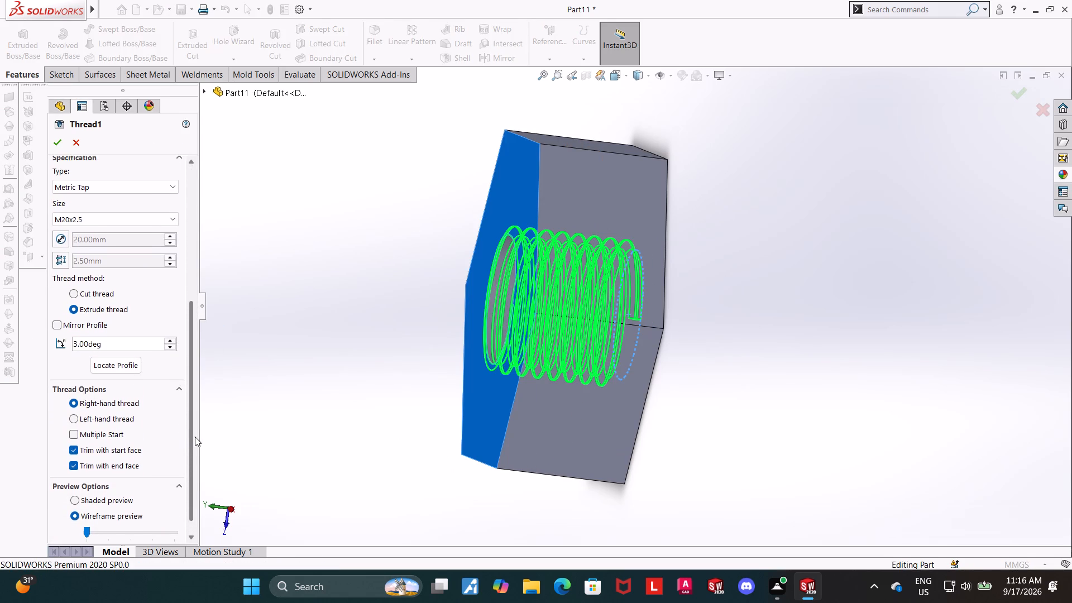
drag(195, 437, 224, 340)
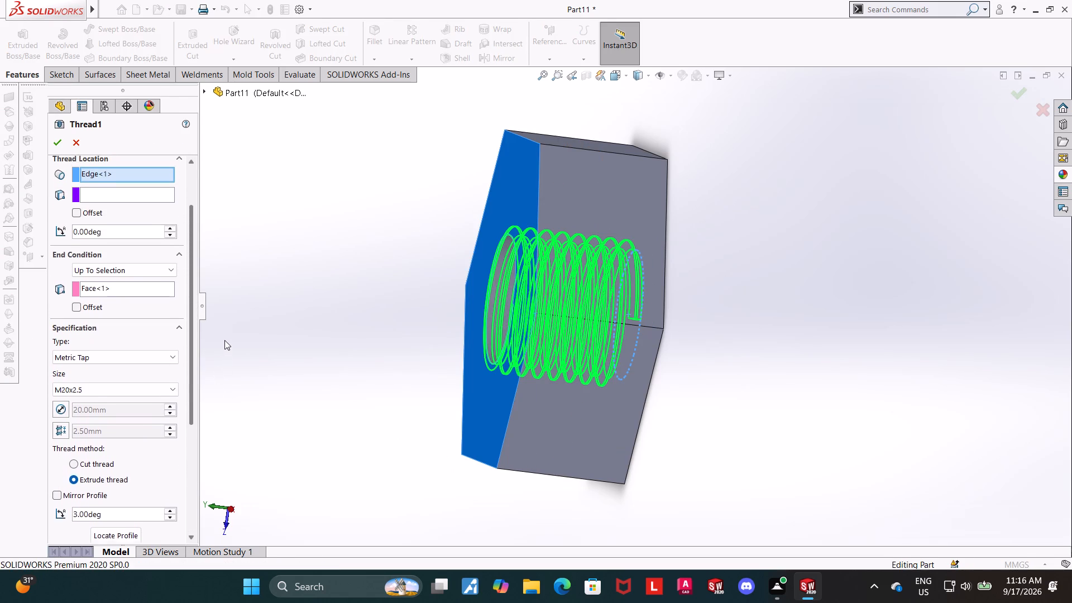
drag(224, 340, 241, 283)
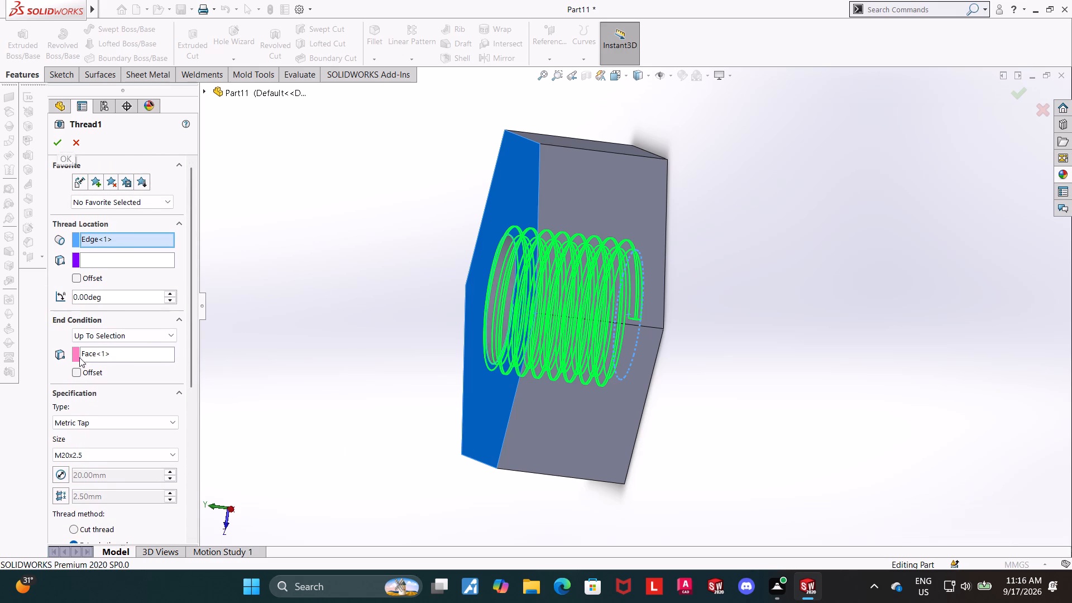
click(90, 417)
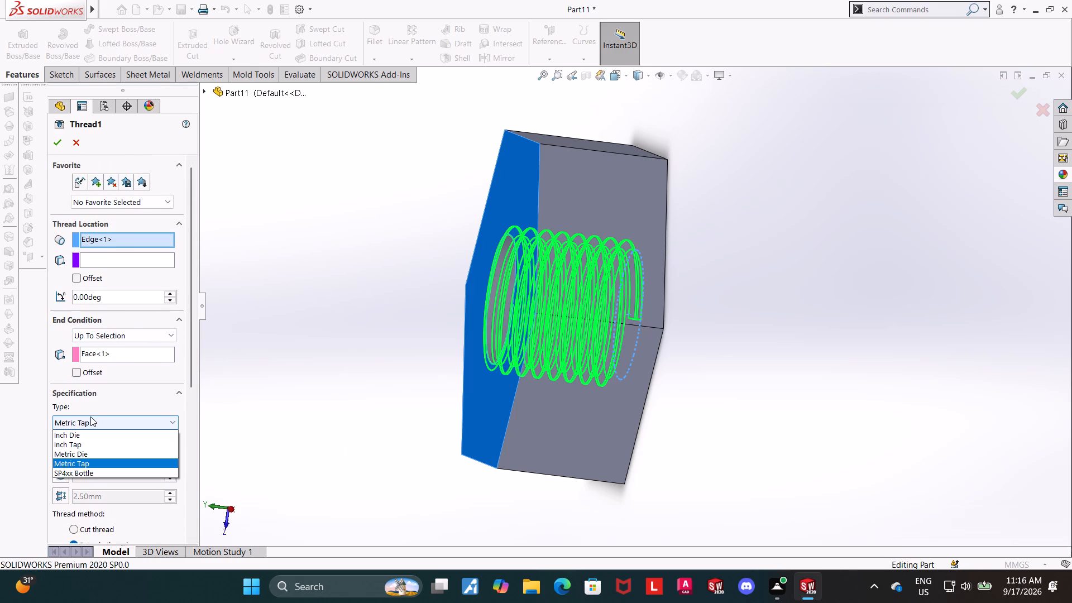
click(85, 460)
drag(191, 368, 187, 428)
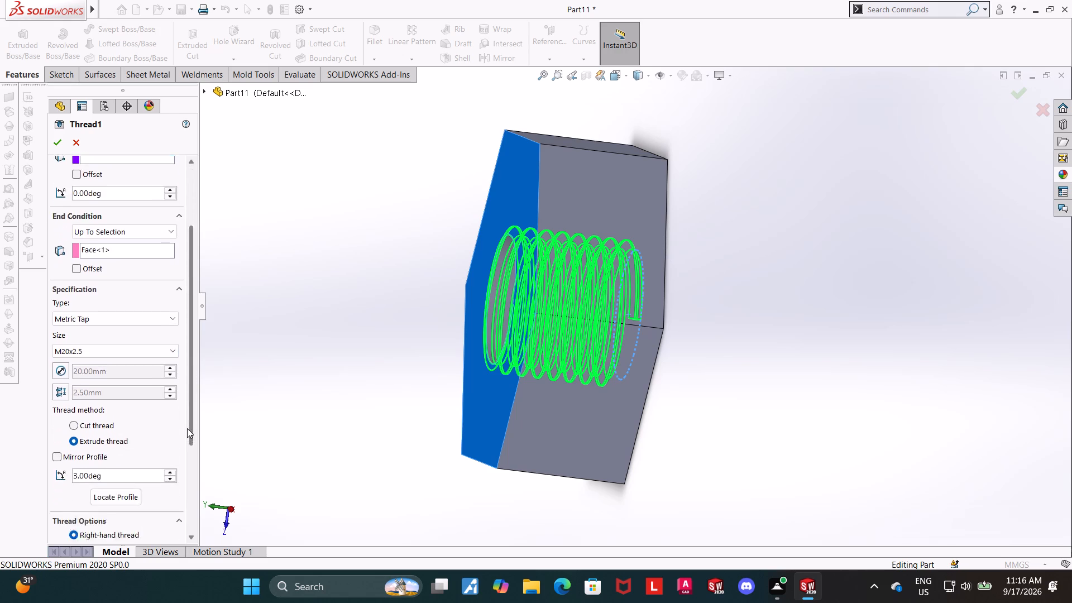
drag(187, 428, 186, 467)
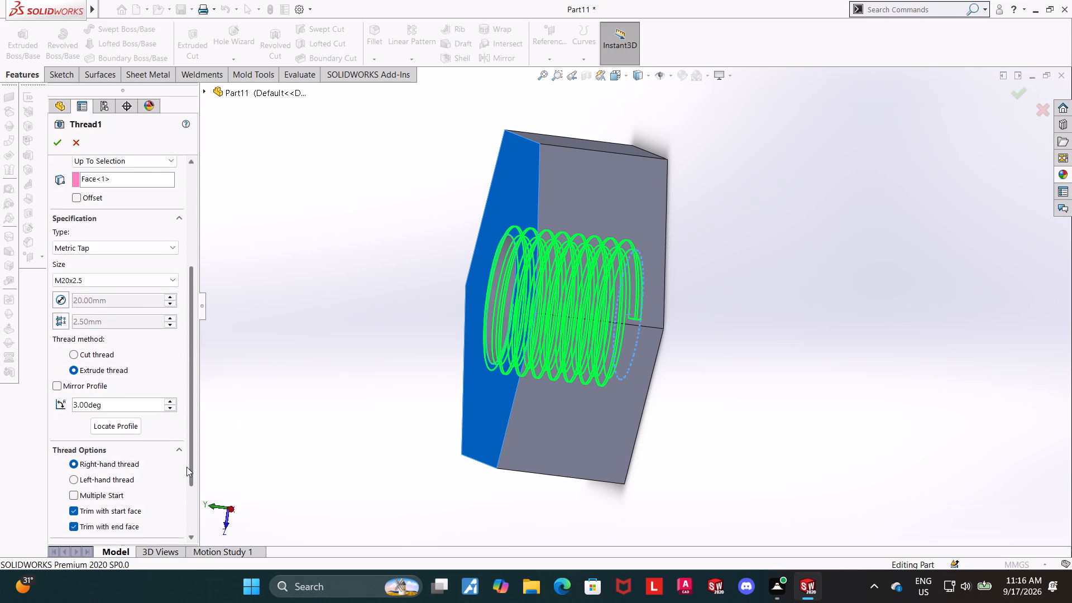
drag(186, 467, 203, 324)
click(59, 148)
click(258, 225)
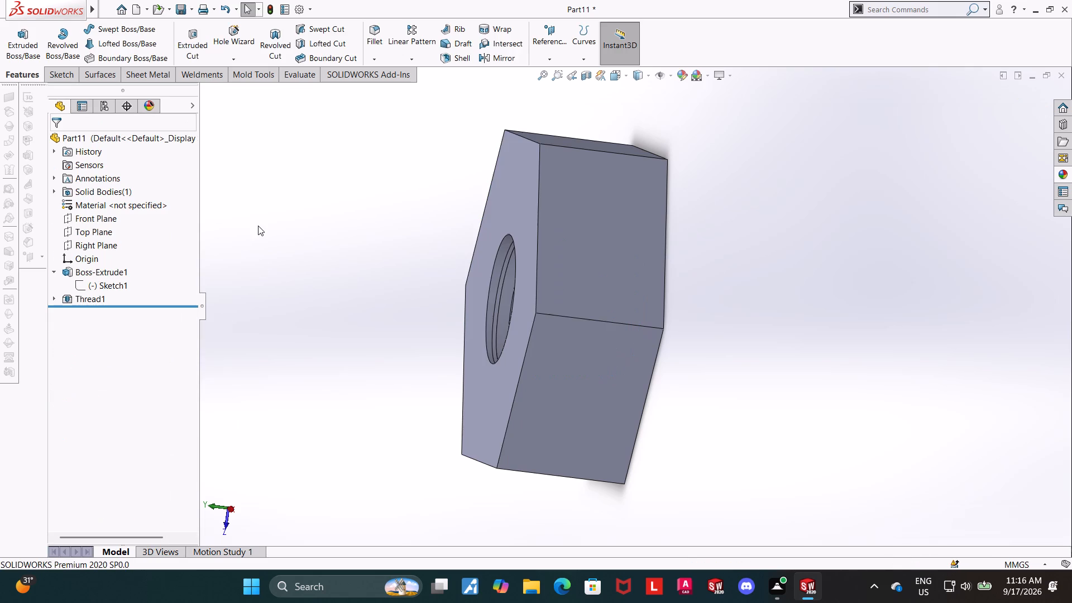
Save the nut part in the Downloads folder as "nut f0r cuff".
click(128, 27)
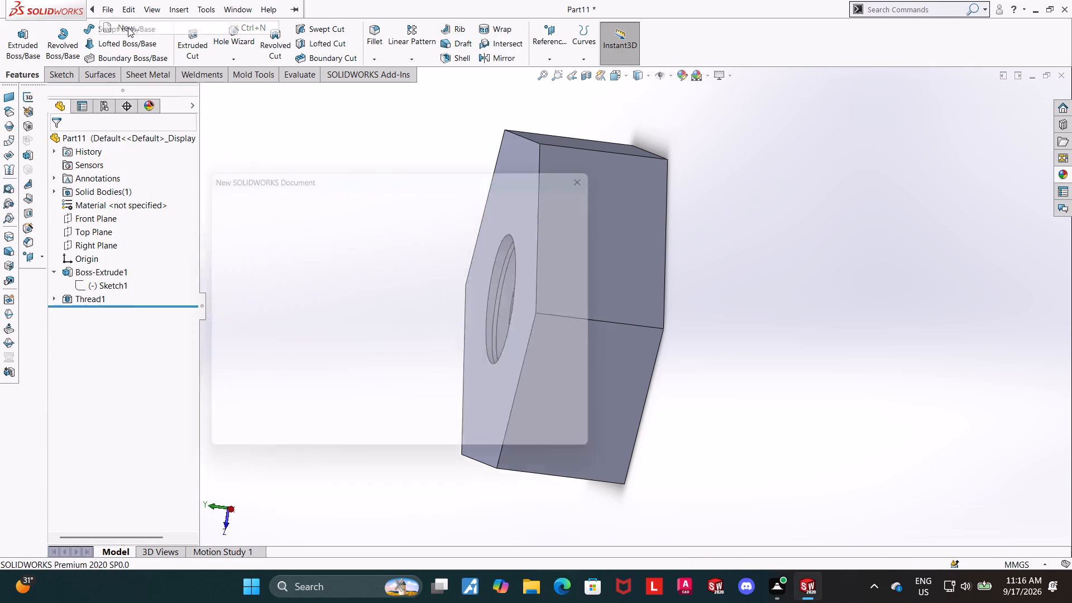
click(603, 172)
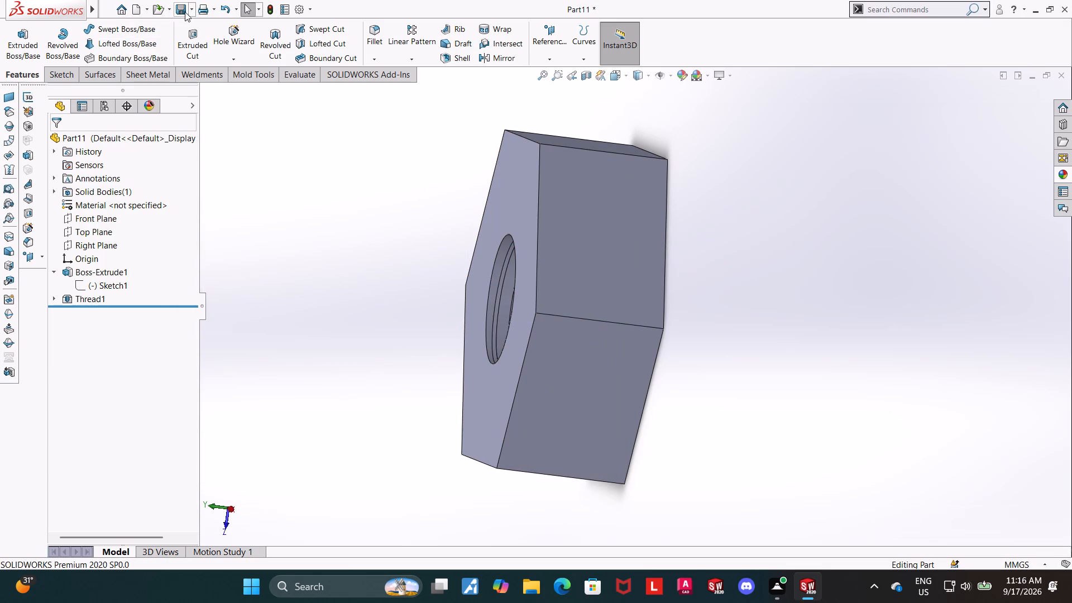
click(189, 11)
click(182, 8)
text(nut)
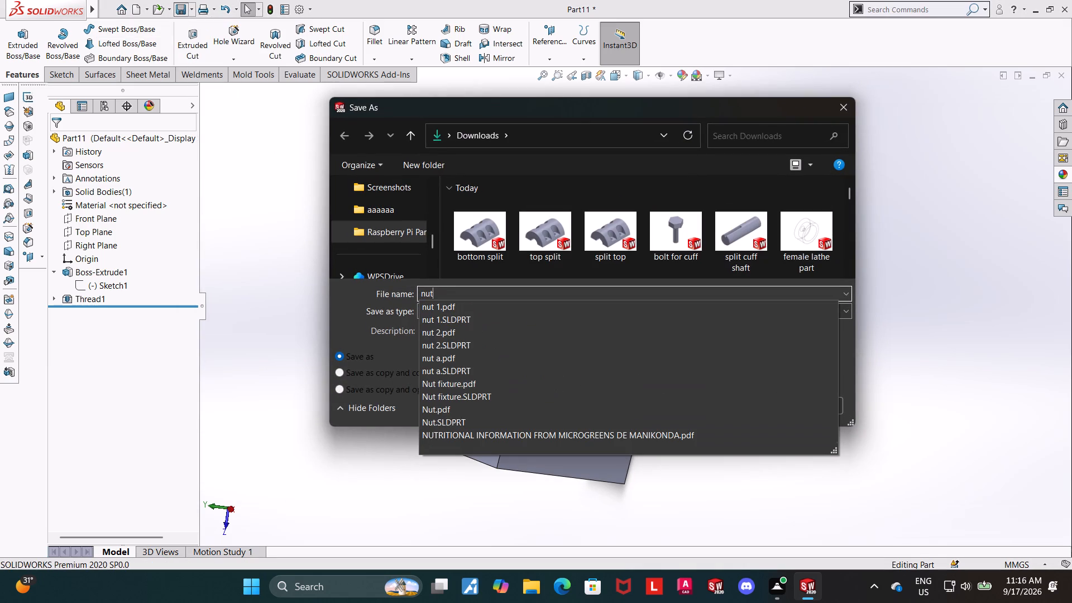
key(BackSpace)
key(BackSpace)
key(BackSpace)
key(BackSpace)
key(BackSpace)
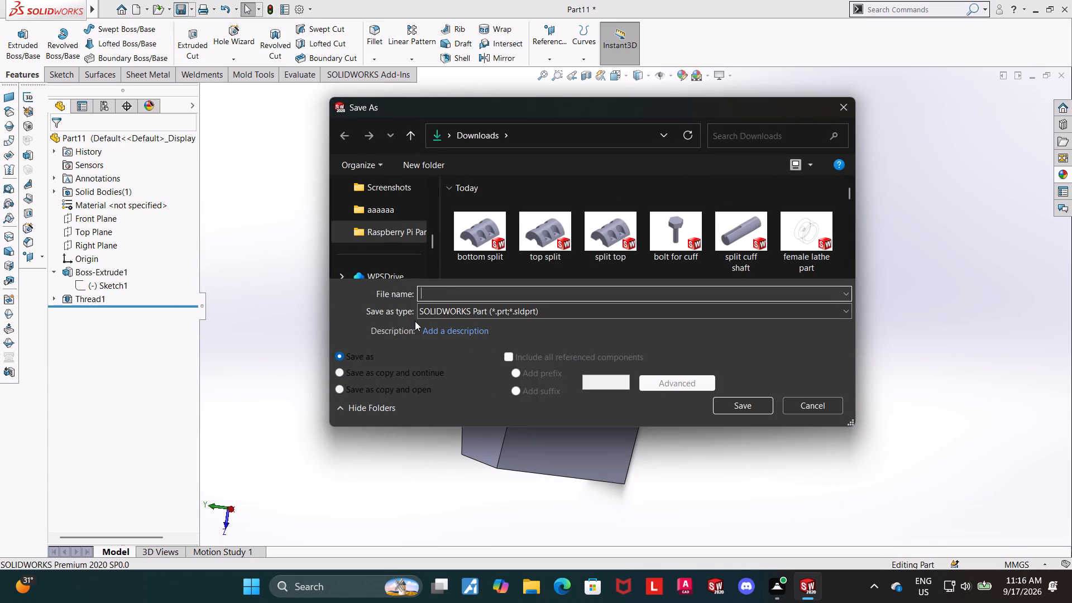
text(nut fr)
key(BackSpace)
text(0r cuff)
click(736, 406)
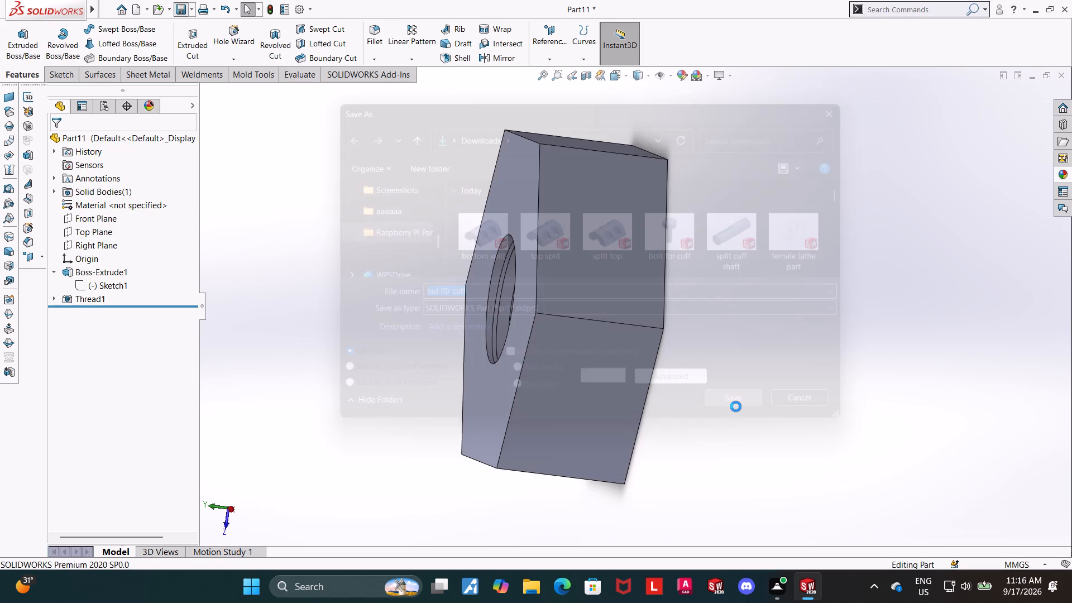
click(280, 158)
Create a new part document.
click(137, 11)
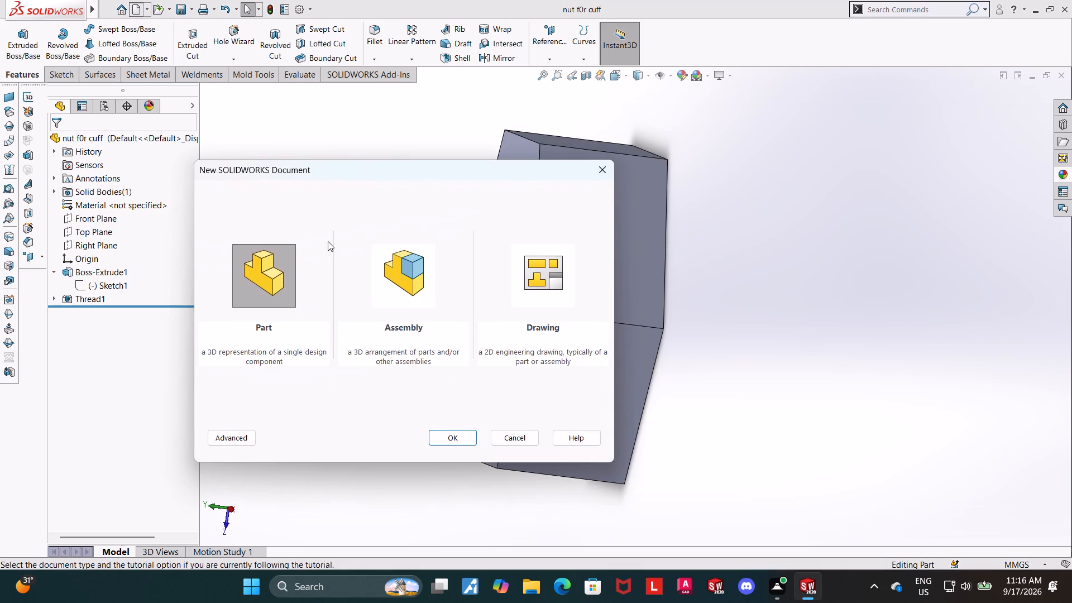
click(271, 273)
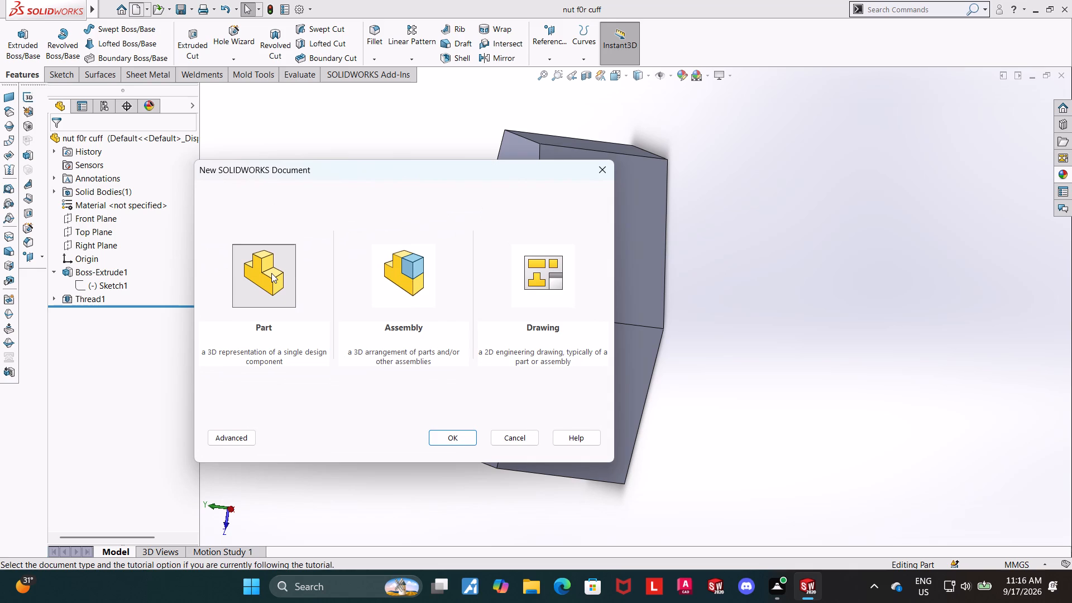
double_click(271, 273)
Sketch a center rectangle about 62 mm high on the Front Plane, centred on the origin.
click(96, 215)
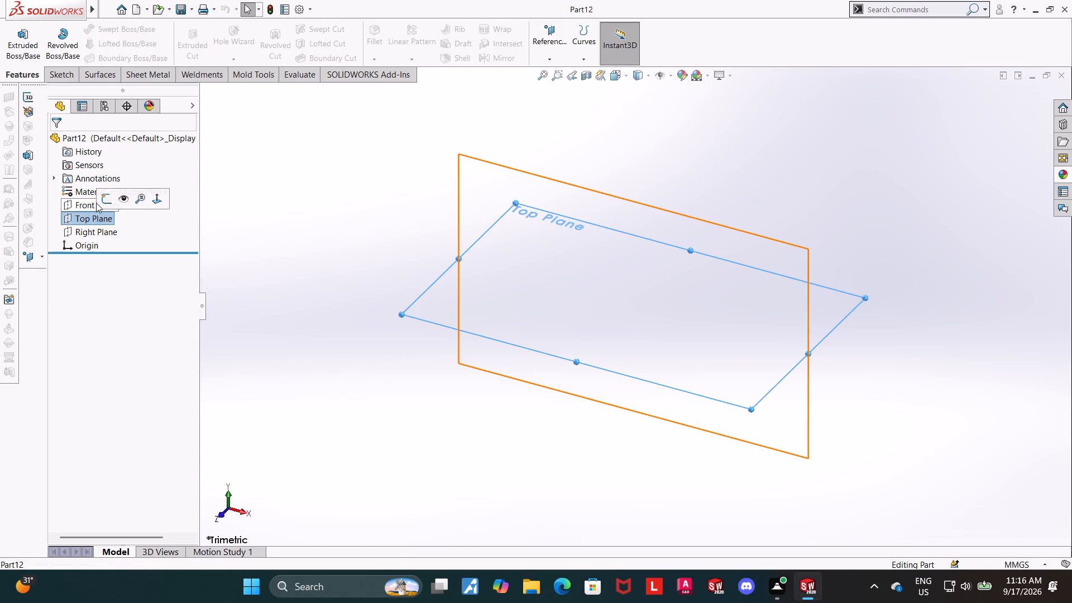
click(89, 202)
click(102, 183)
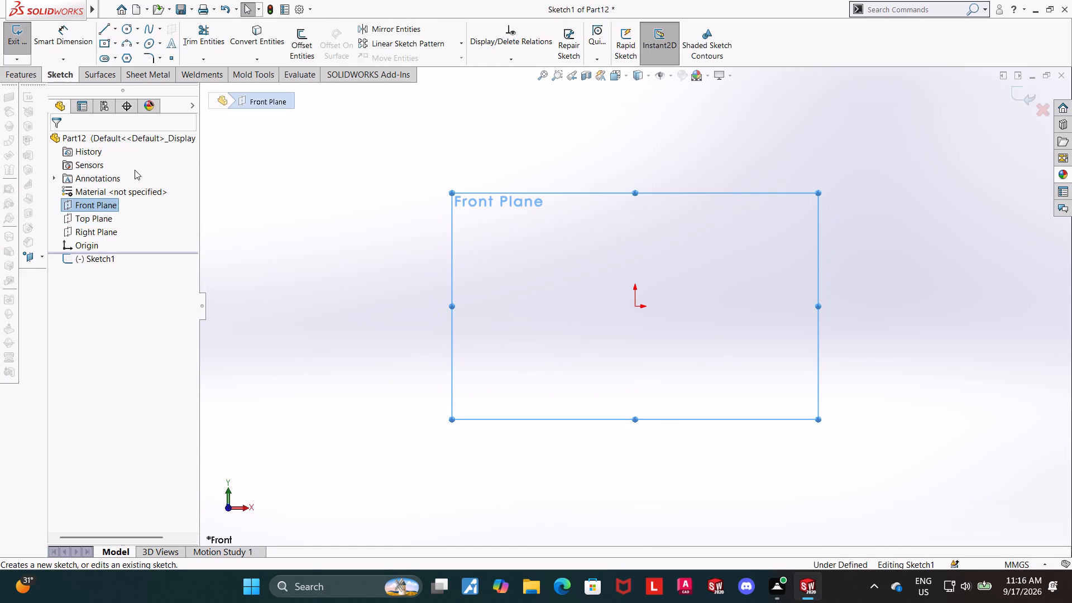
click(106, 41)
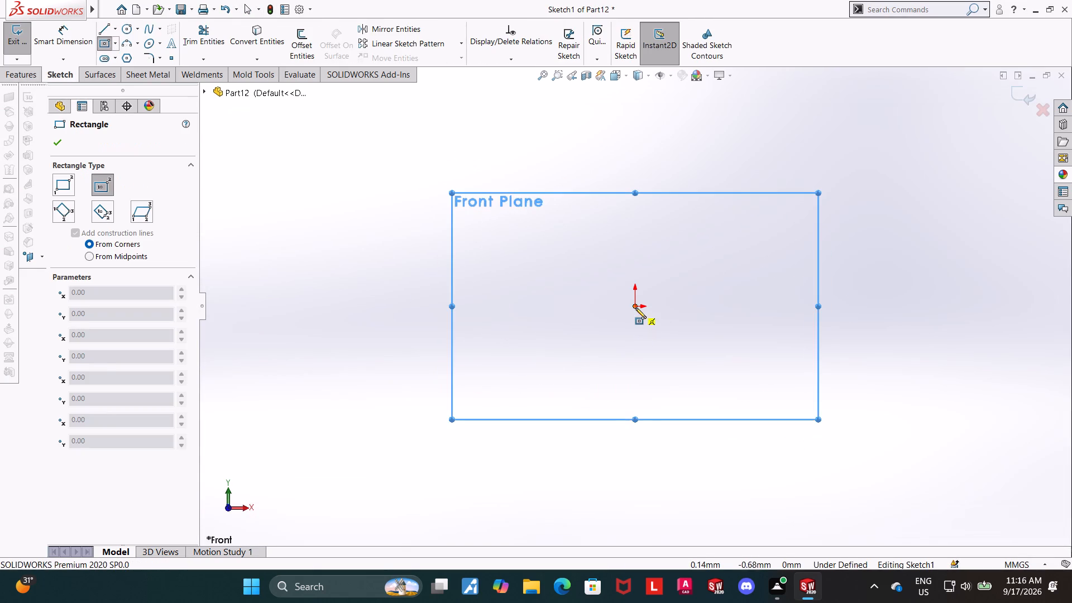
click(635, 308)
click(725, 243)
key(Escape)
key(Escape)
key(Escape)
Dimension the rectangle to 22 mm high and 14 mm wide, and exit the sketch.
click(67, 40)
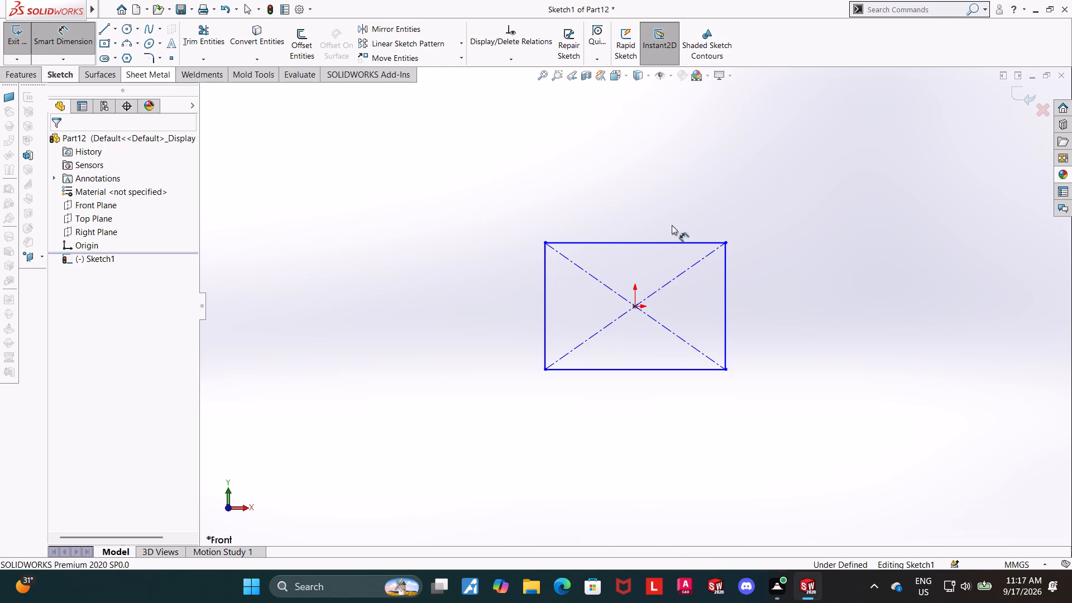
click(728, 291)
click(783, 294)
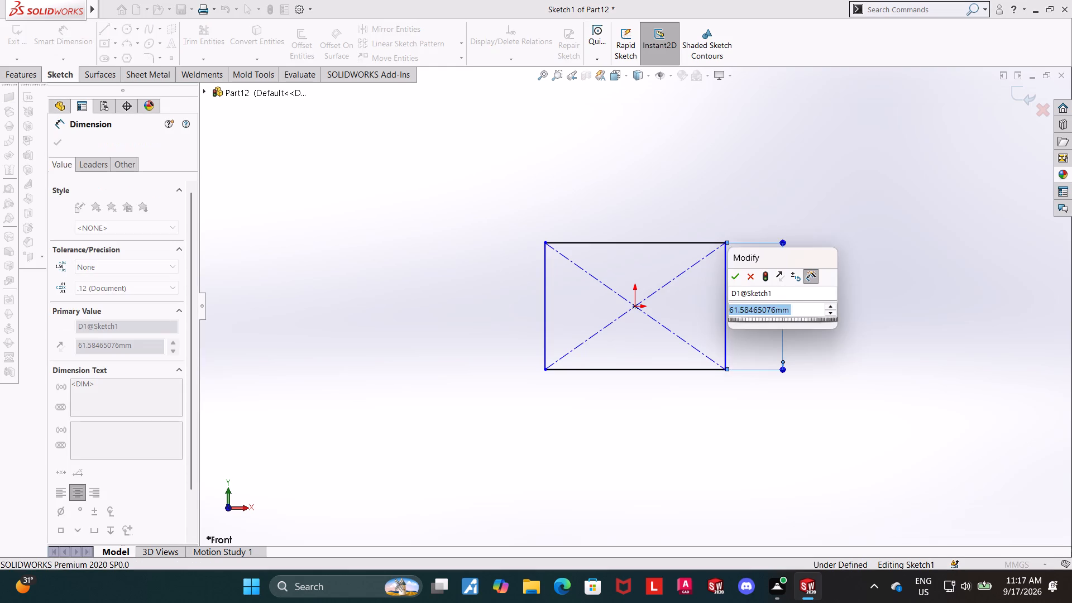
text(22)
key(Return)
key(Escape)
key(Escape)
click(60, 33)
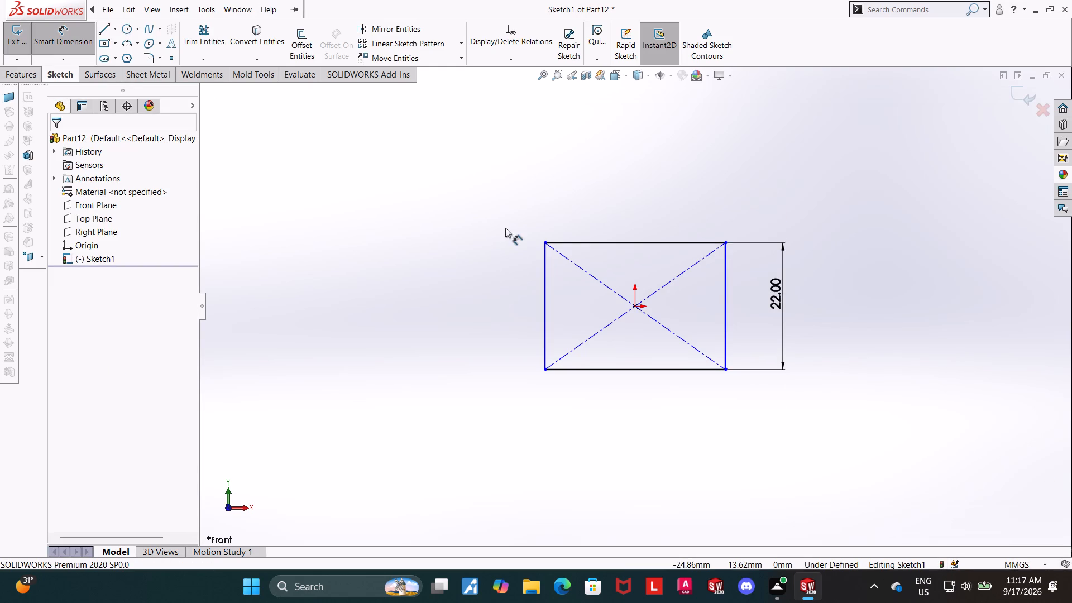
click(614, 242)
click(614, 217)
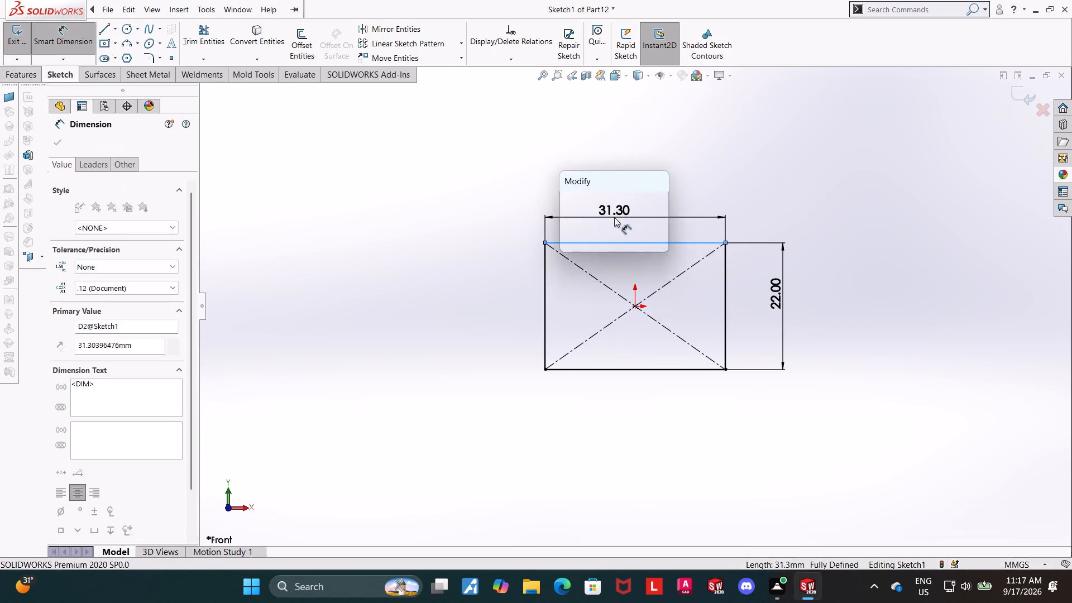
text(14)
key(Return)
key(Escape)
key(Escape)
key(Escape)
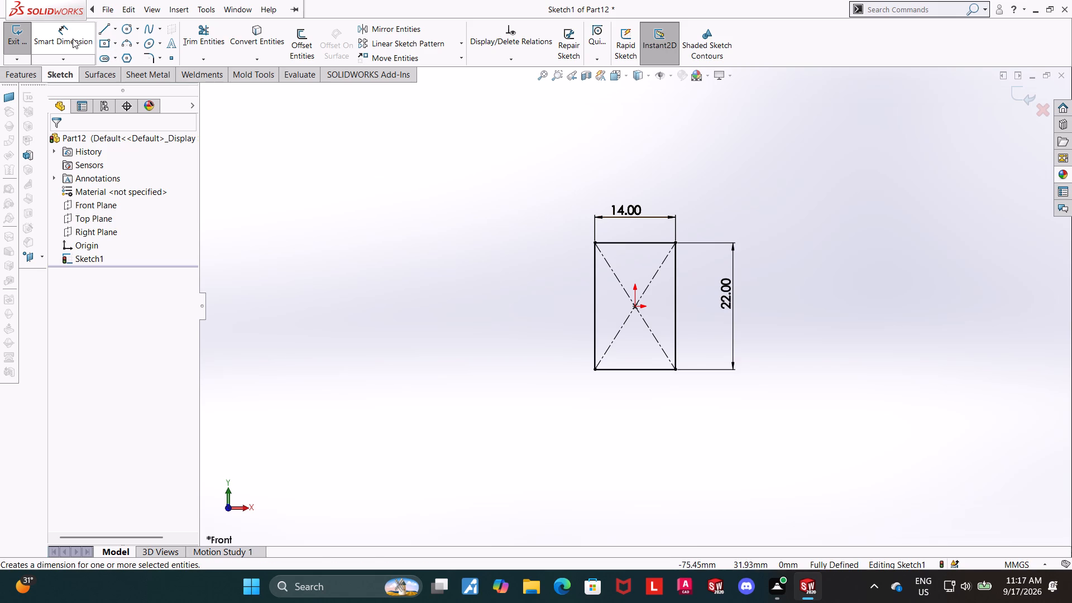
click(1019, 87)
Extrude the rectangle sketch 140 mm with the Mid Plane end condition.
click(21, 39)
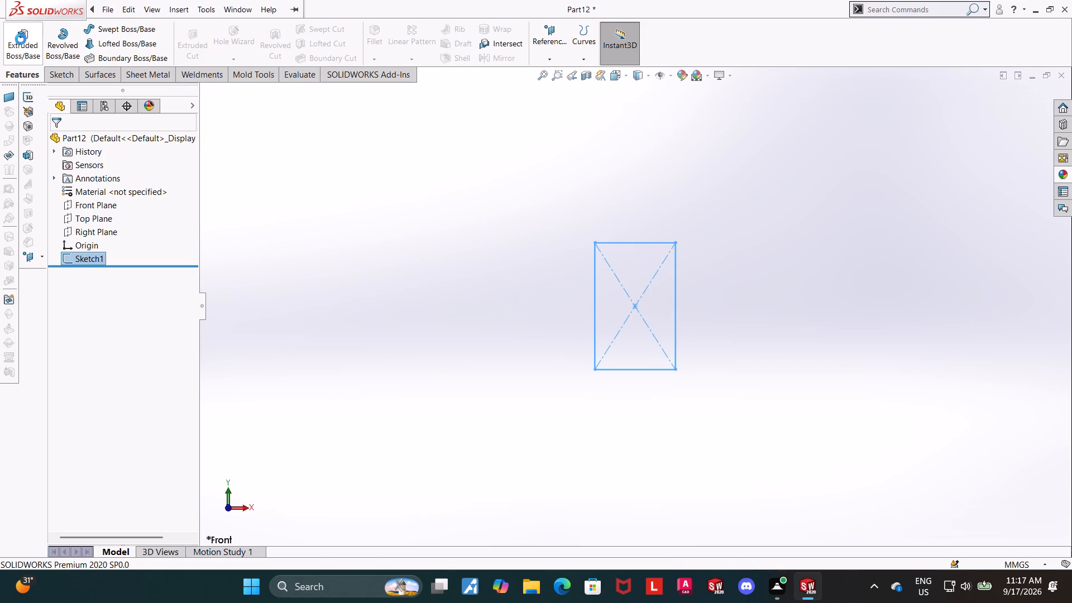
text(140)
key(Return)
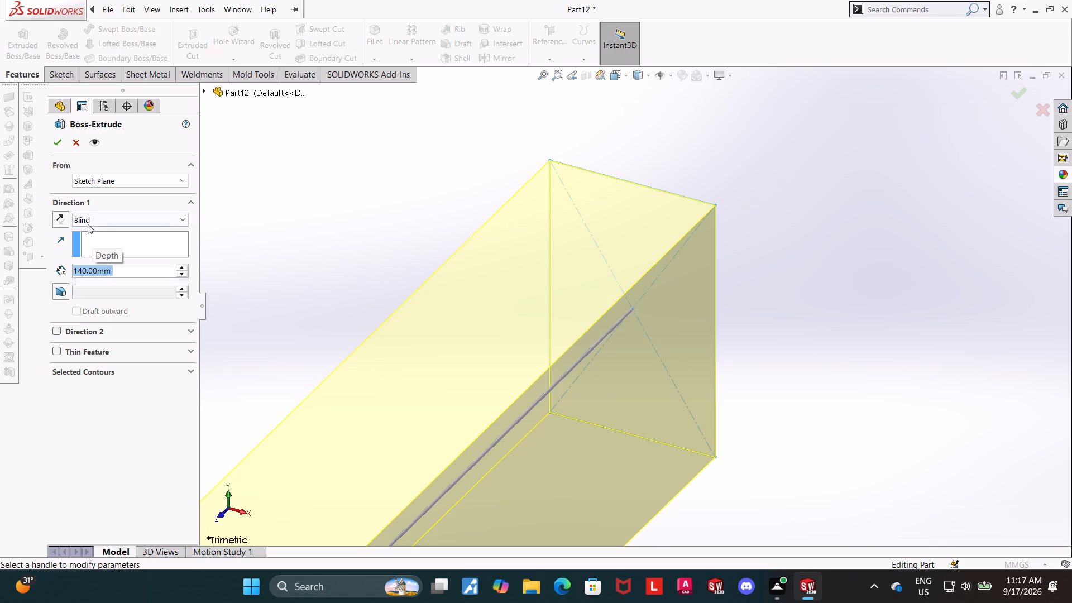
click(115, 217)
click(99, 280)
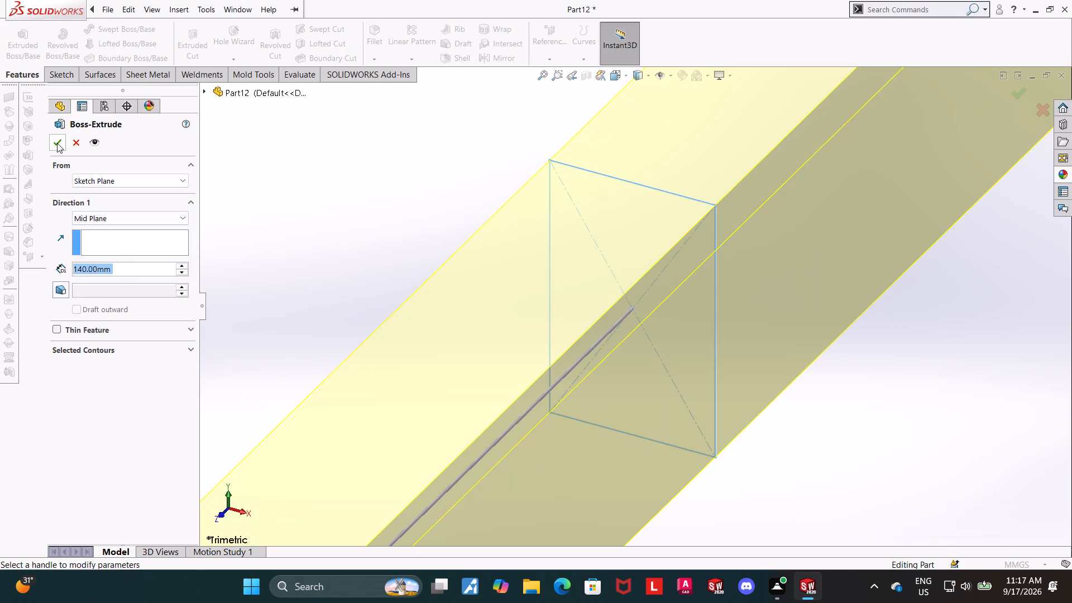
click(57, 143)
Save the part in the Downloads folder as "key for cuff shaft".
scroll(510, 385, up, 7)
drag(733, 422, 745, 422)
middle_drag(725, 388, 735, 362)
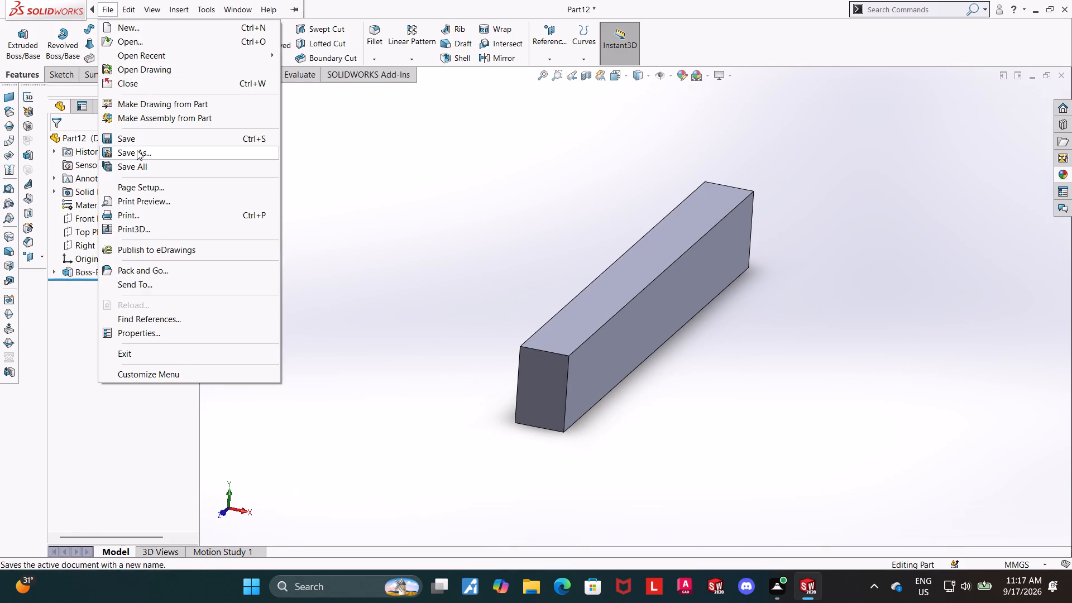
click(137, 150)
text(key)
key(Return)
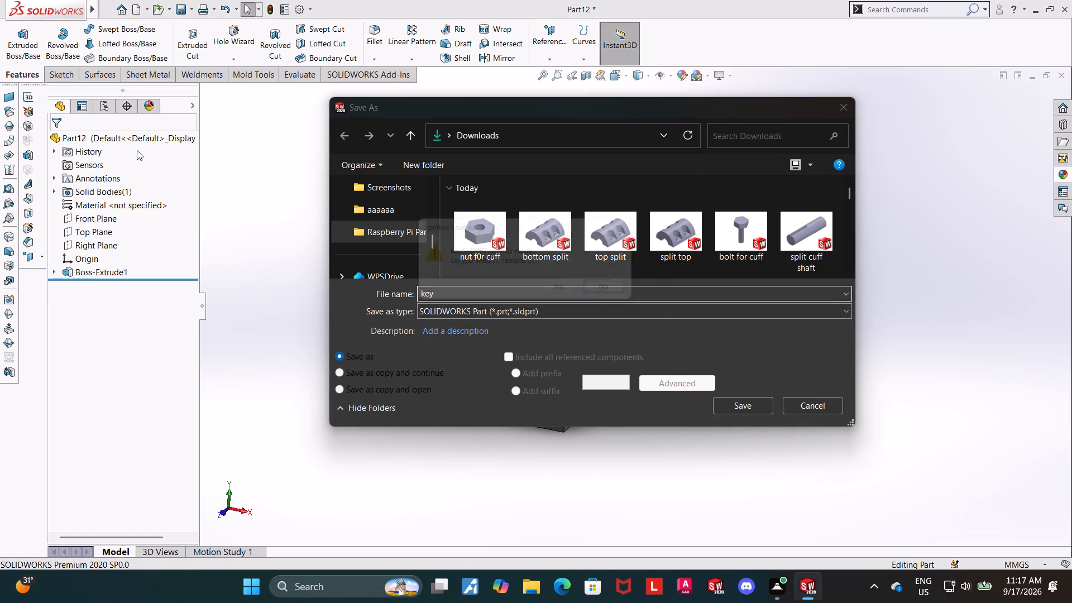
click(633, 293)
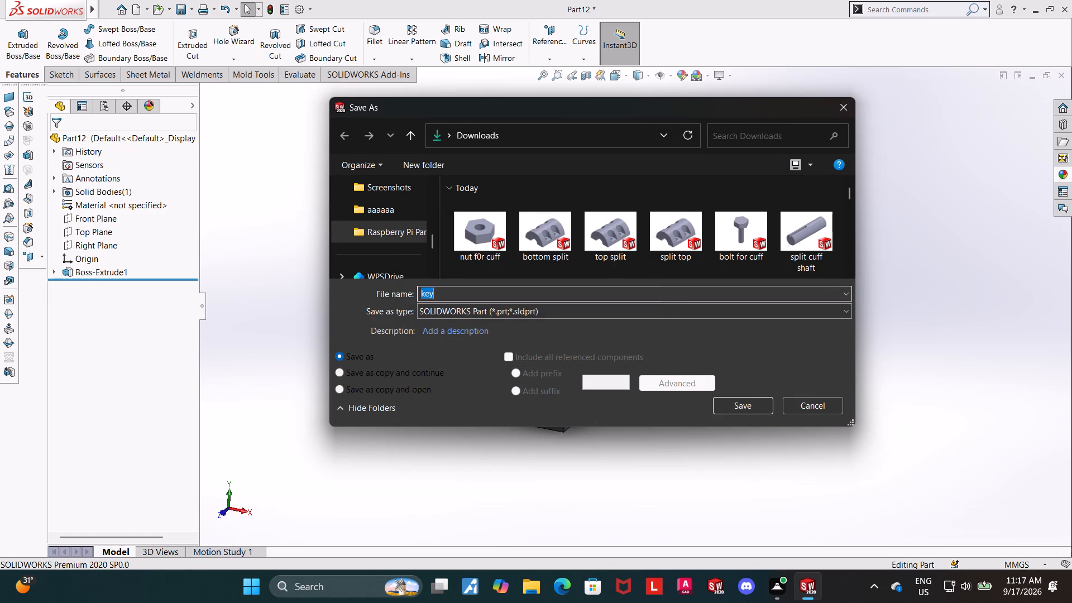
click(509, 289)
key(space)
text(cur)
key(BackSpace)
key(BackSpace)
key(BackSpace)
text(for cuff shaft)
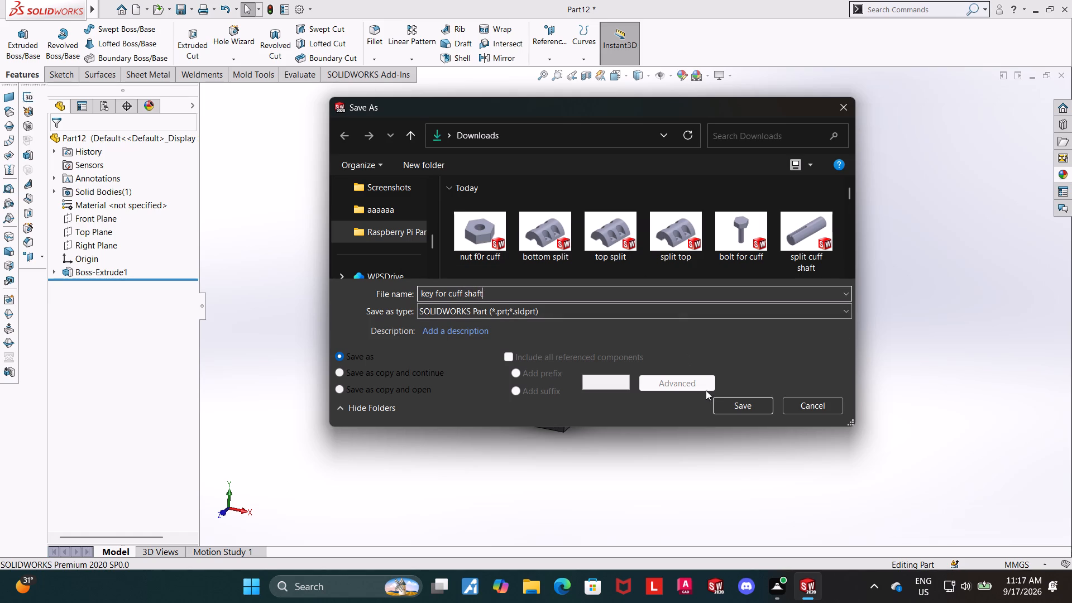
click(734, 401)
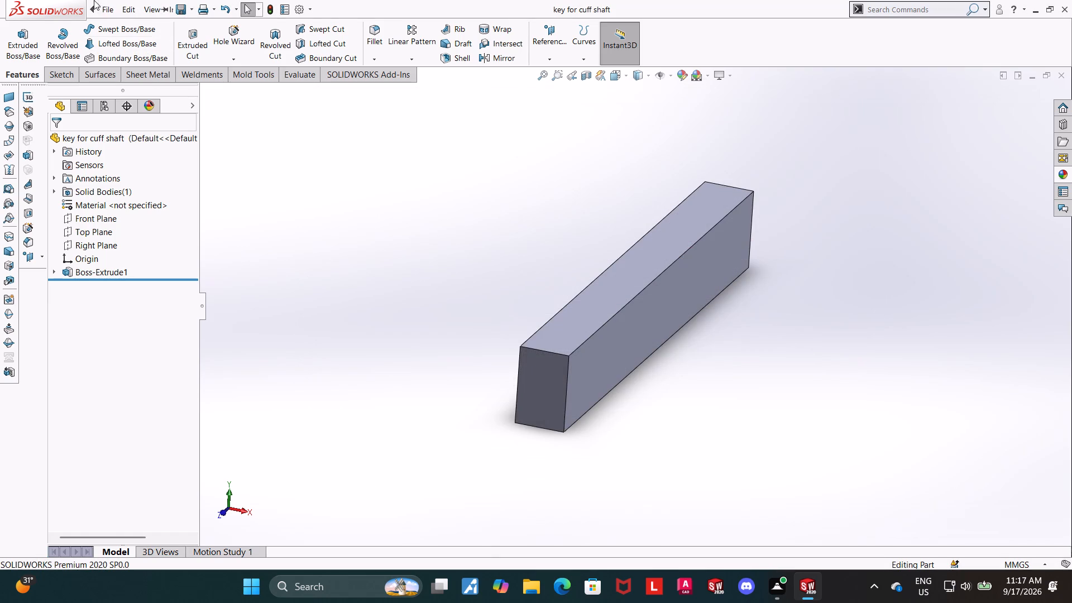
Create a new assembly document.
click(175, 11)
click(135, 6)
double_click(411, 294)
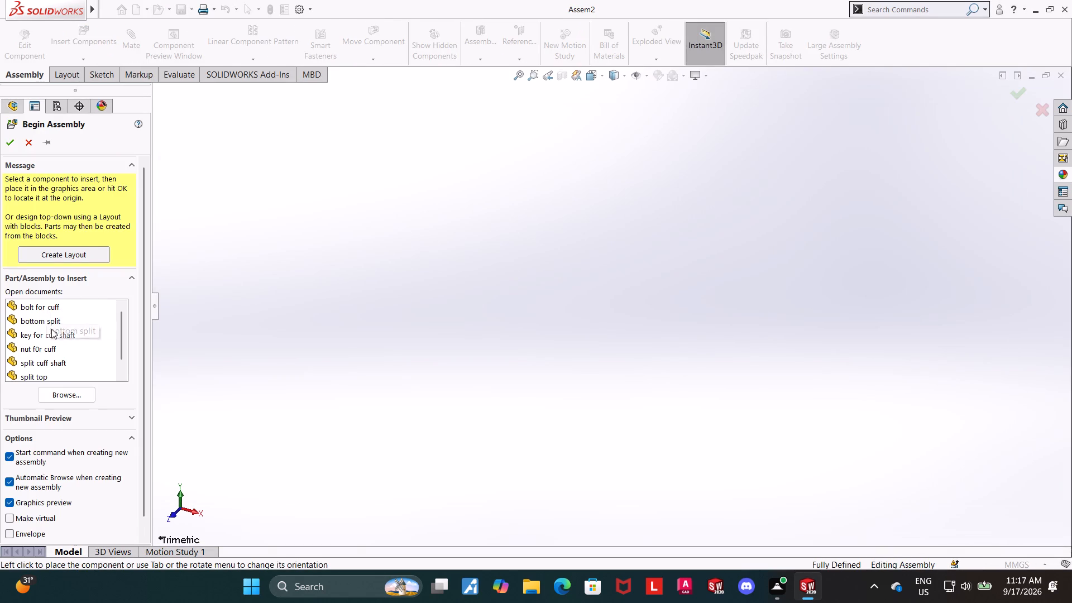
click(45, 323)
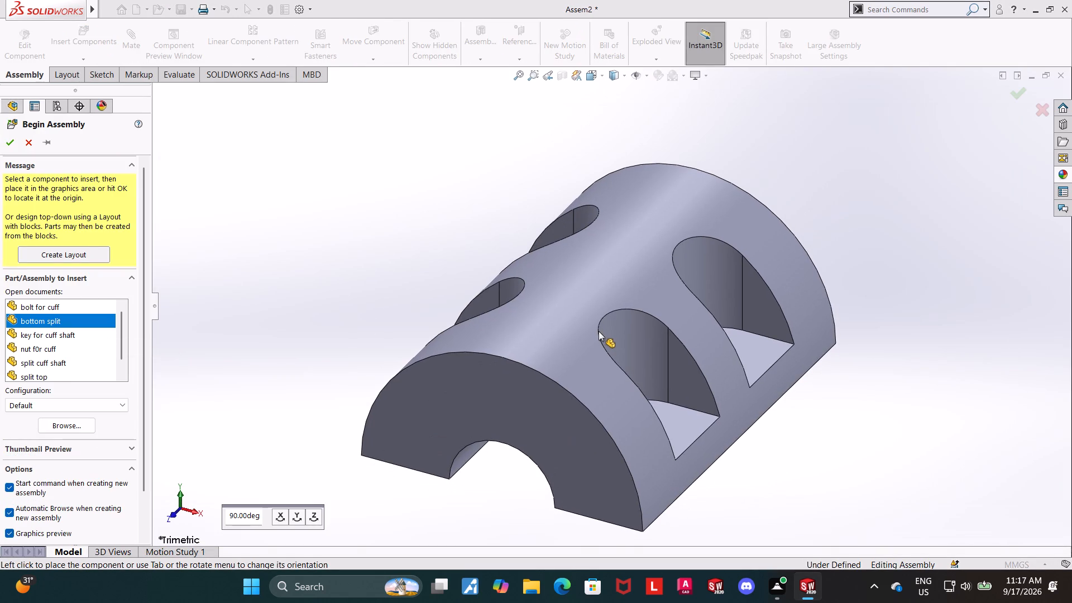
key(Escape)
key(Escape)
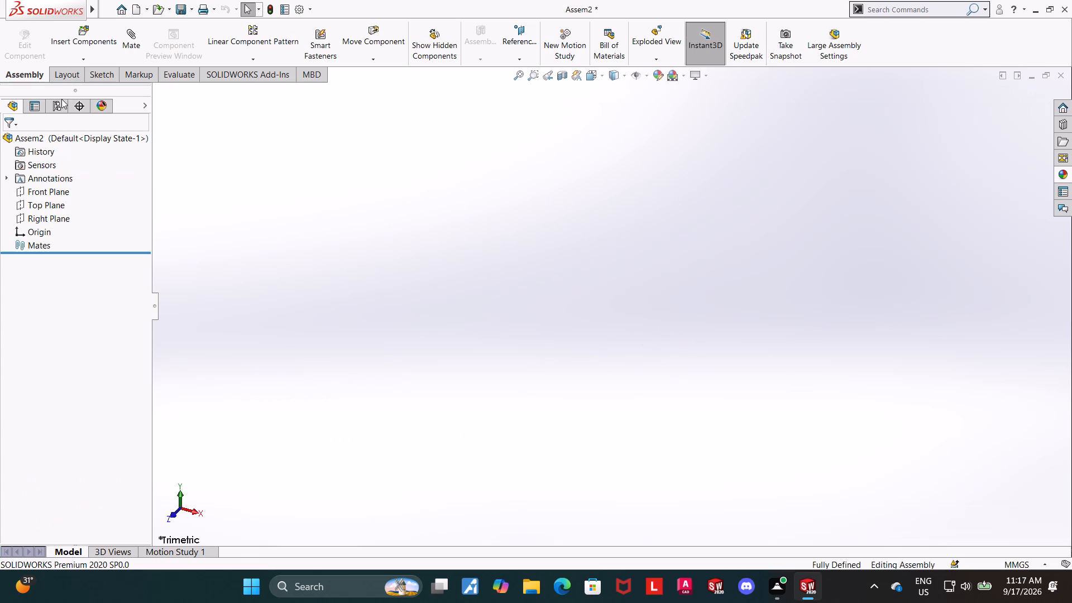
Insert the split top part into the assembly as the first component.
click(79, 44)
scroll(55, 322, down, 1)
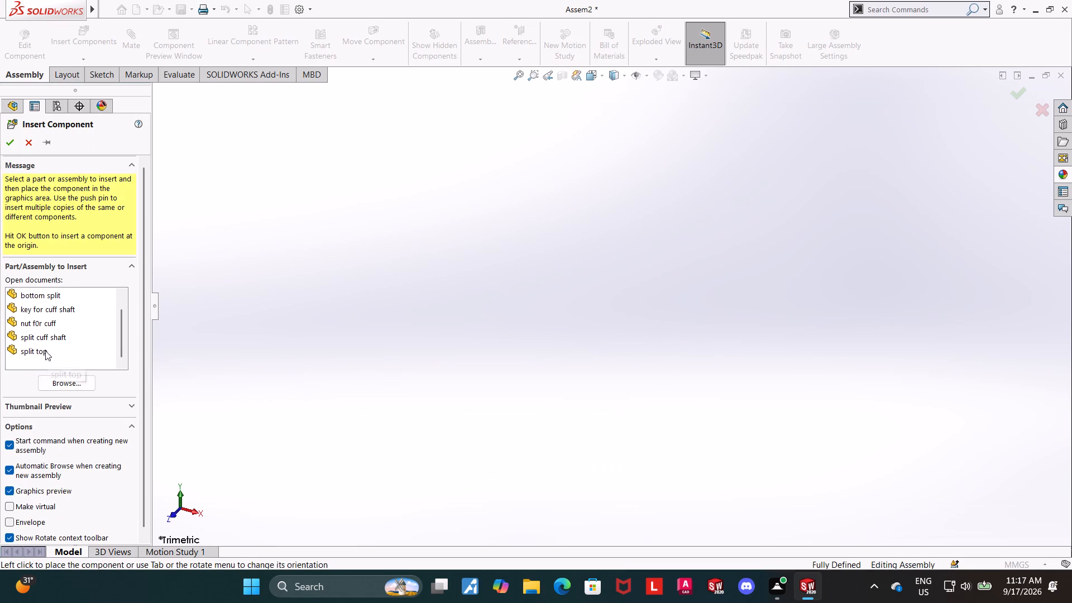
scroll(45, 348, up, 3)
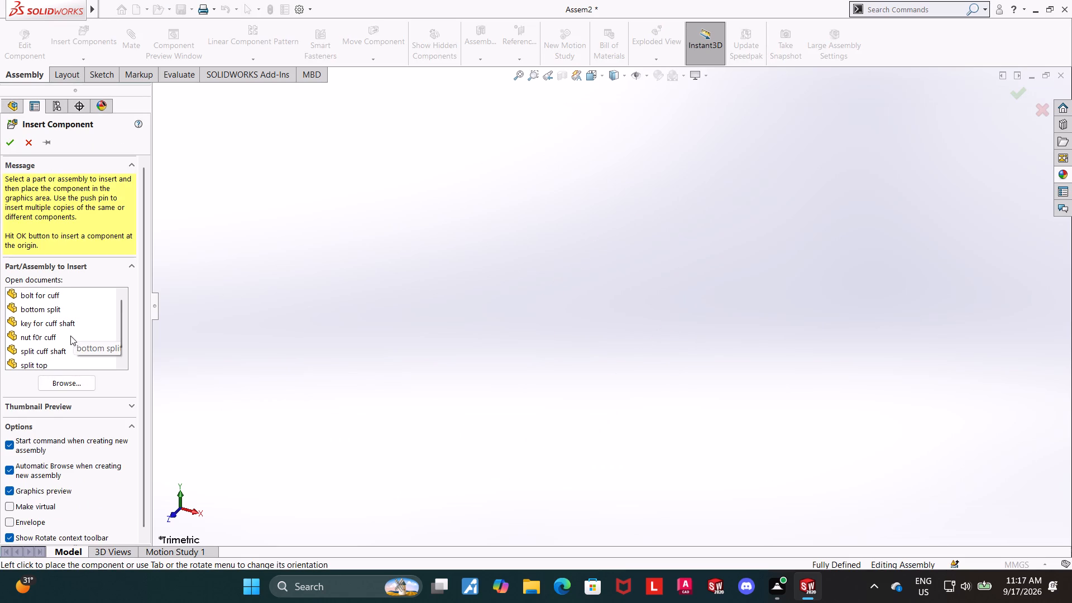
scroll(54, 345, down, 4)
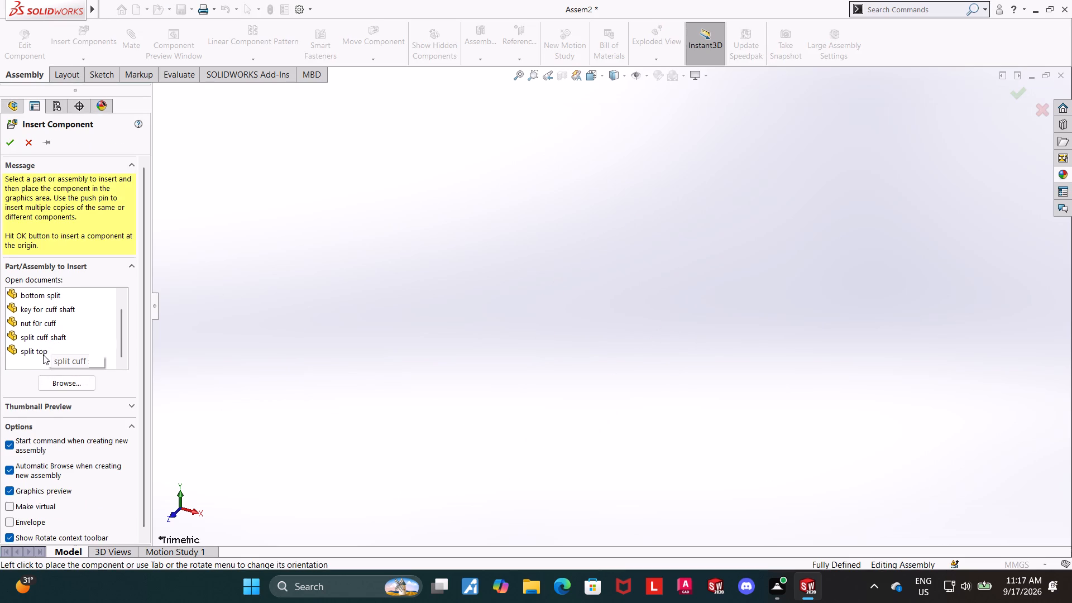
scroll(42, 355, up, 5)
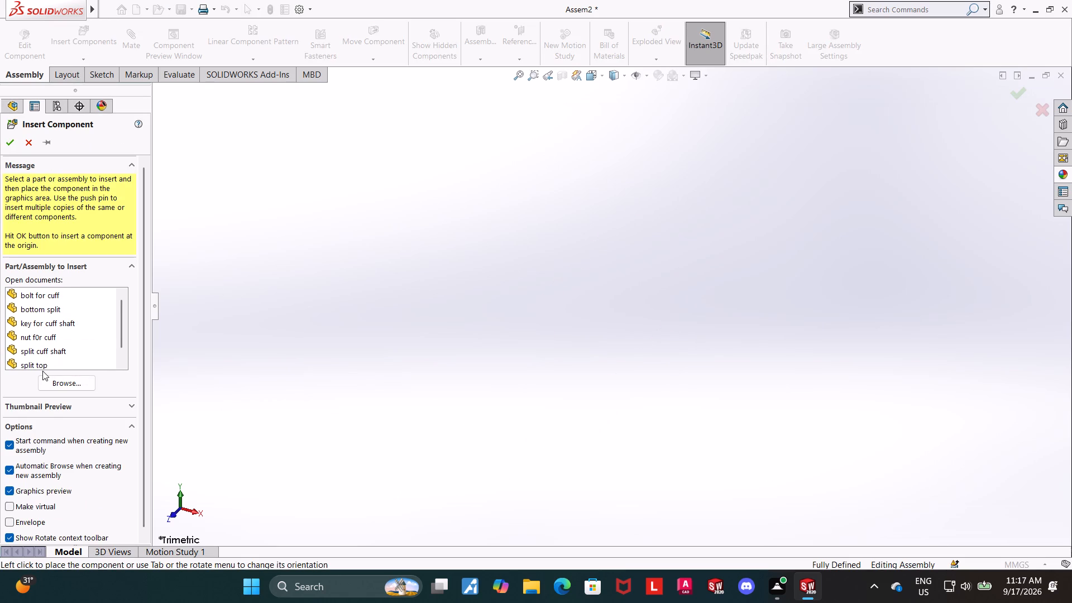
scroll(41, 347, down, 3)
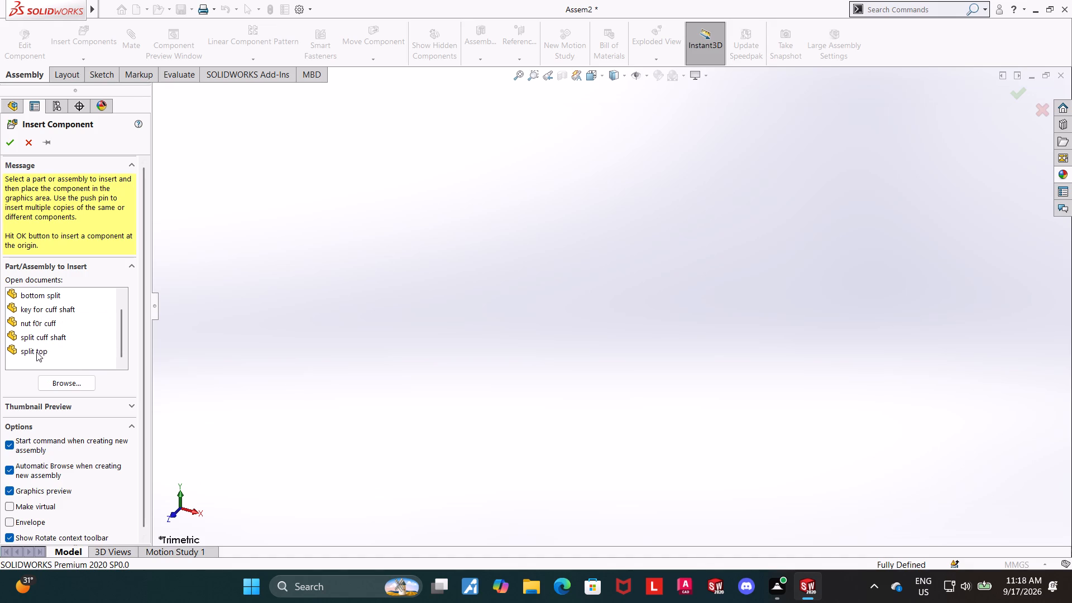
click(36, 352)
click(567, 242)
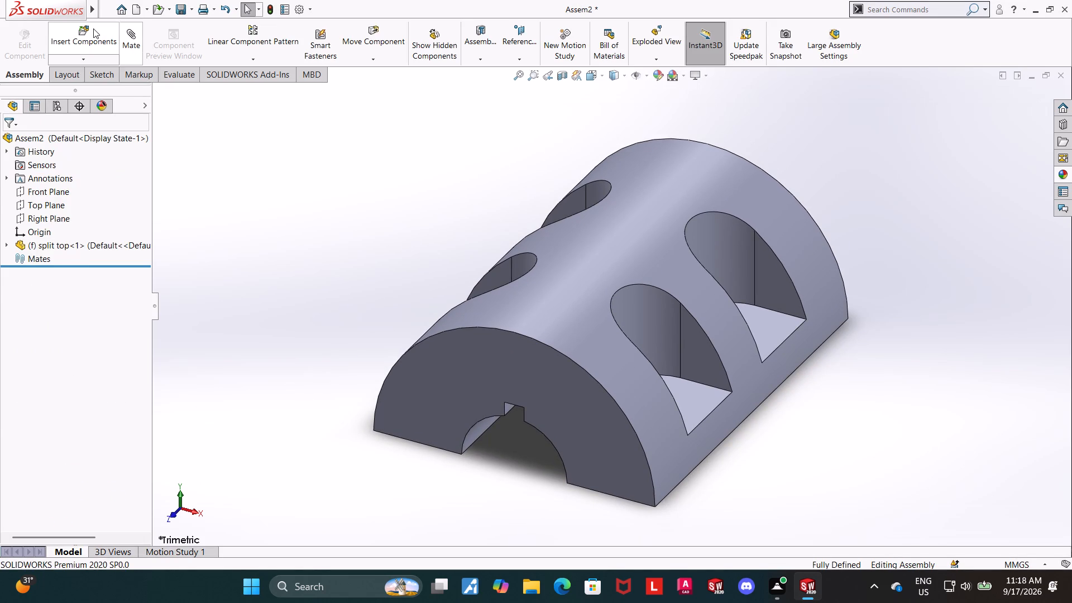
Insert the bottom split part beside the split top.
click(93, 28)
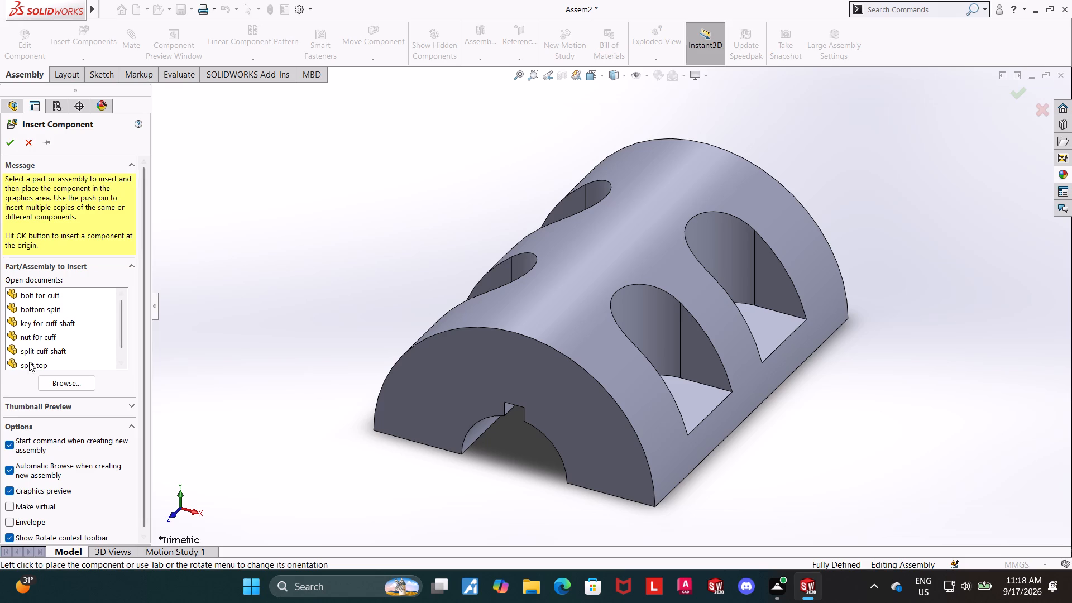
click(35, 307)
click(285, 292)
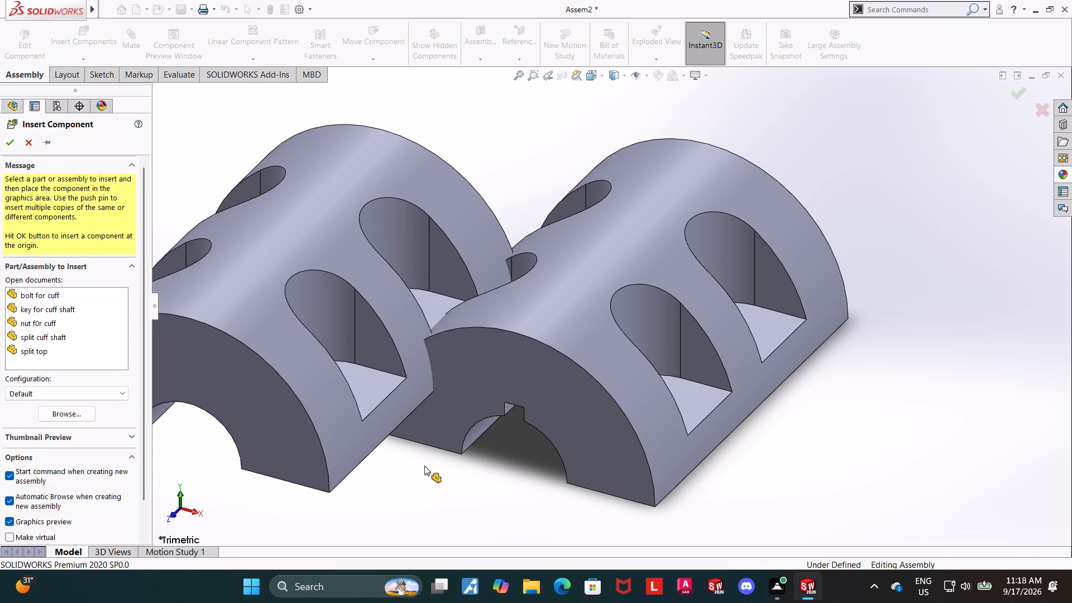
Turn the bottom split upside down with Move with Triad, so its flat split face points up.
scroll(420, 464, up, 7)
middle_drag(486, 408, 510, 205)
scroll(510, 205, up, 1)
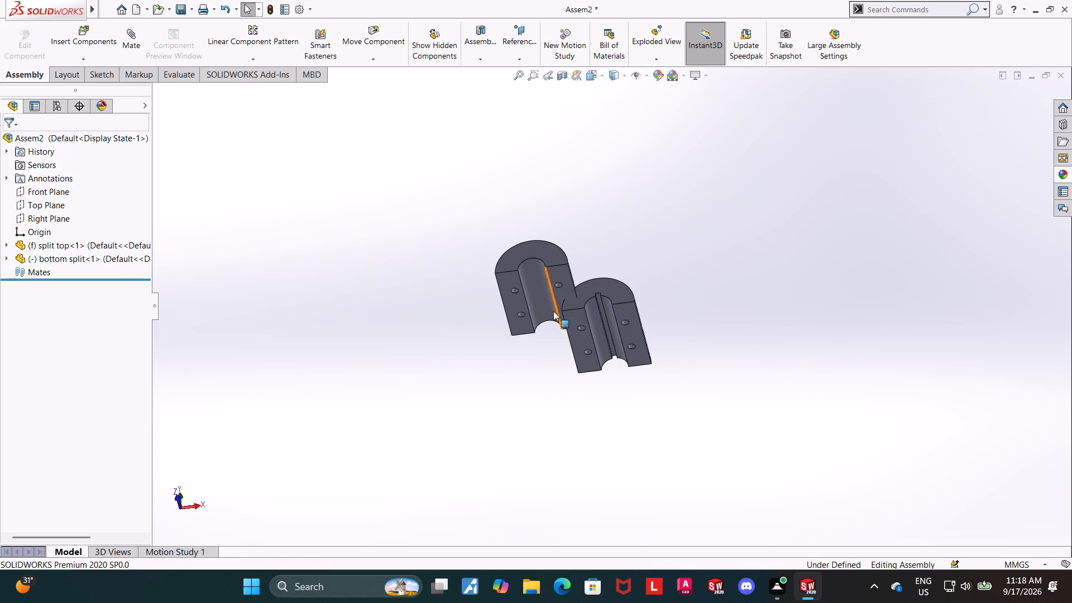
middle_drag(534, 333, 518, 458)
right_click(527, 303)
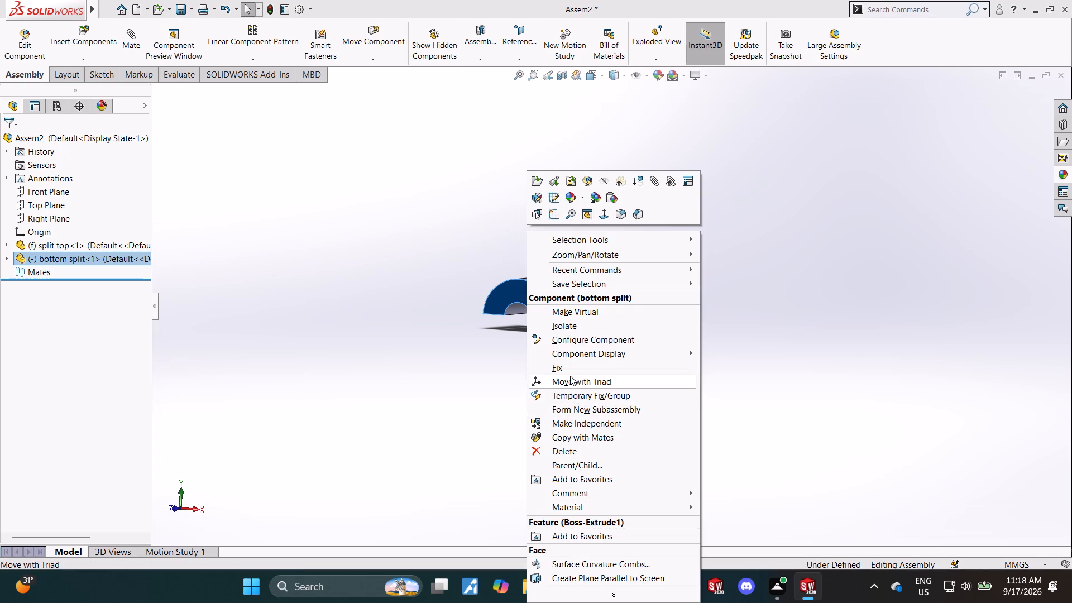
click(570, 380)
drag(585, 253, 366, 351)
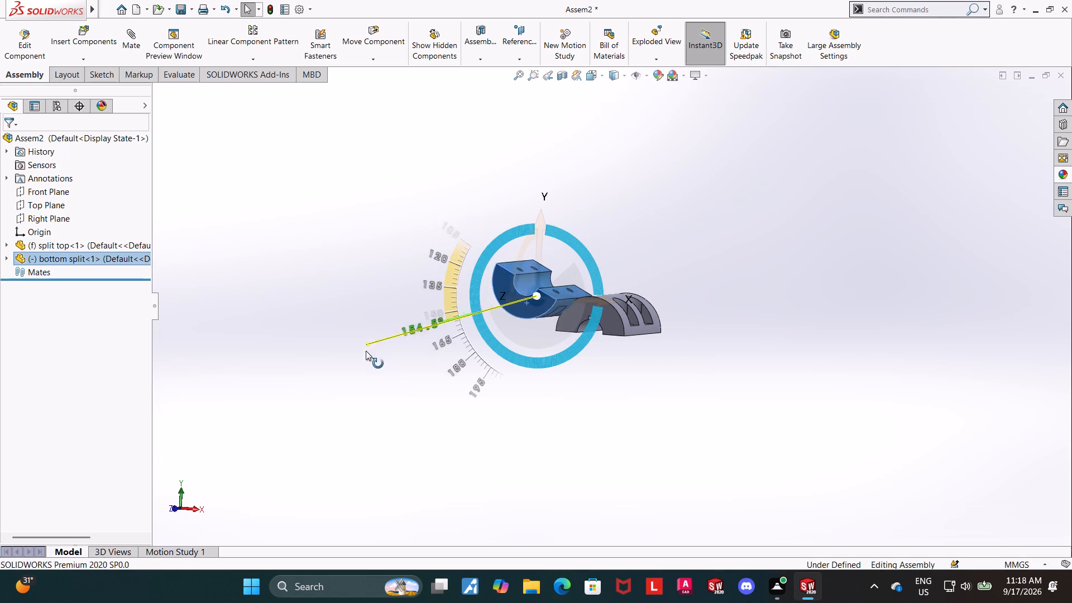
drag(366, 351, 363, 429)
click(634, 444)
Try to apply a Concentric mate from a bolt hole of the split top, and clear the mate selection.
scroll(578, 233, down, 4)
scroll(551, 332, down, 2)
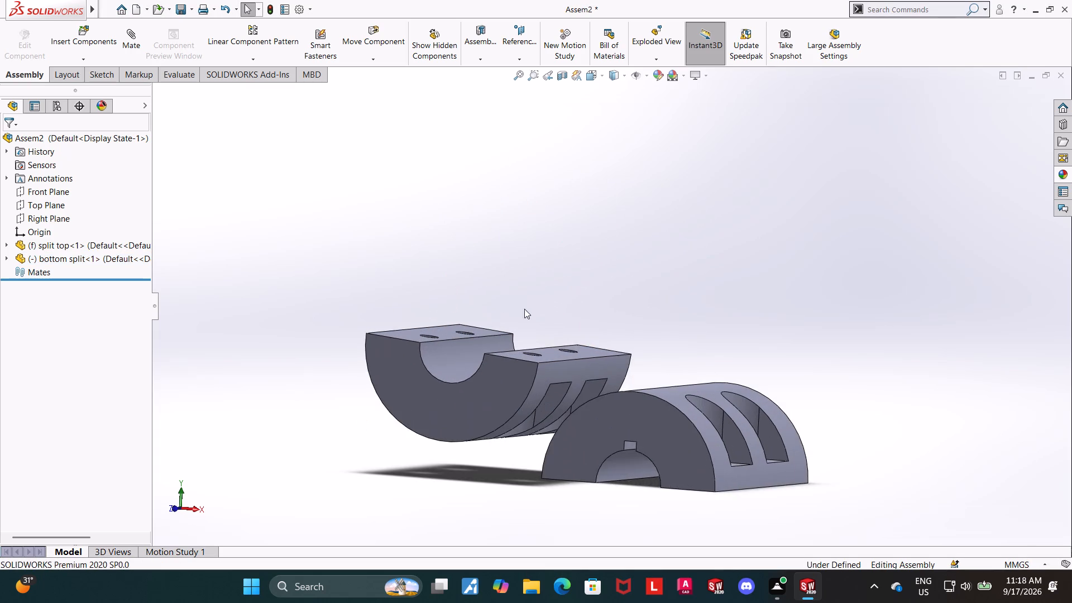
middle_drag(563, 246, 548, 356)
click(508, 445)
scroll(906, 510, up, 5)
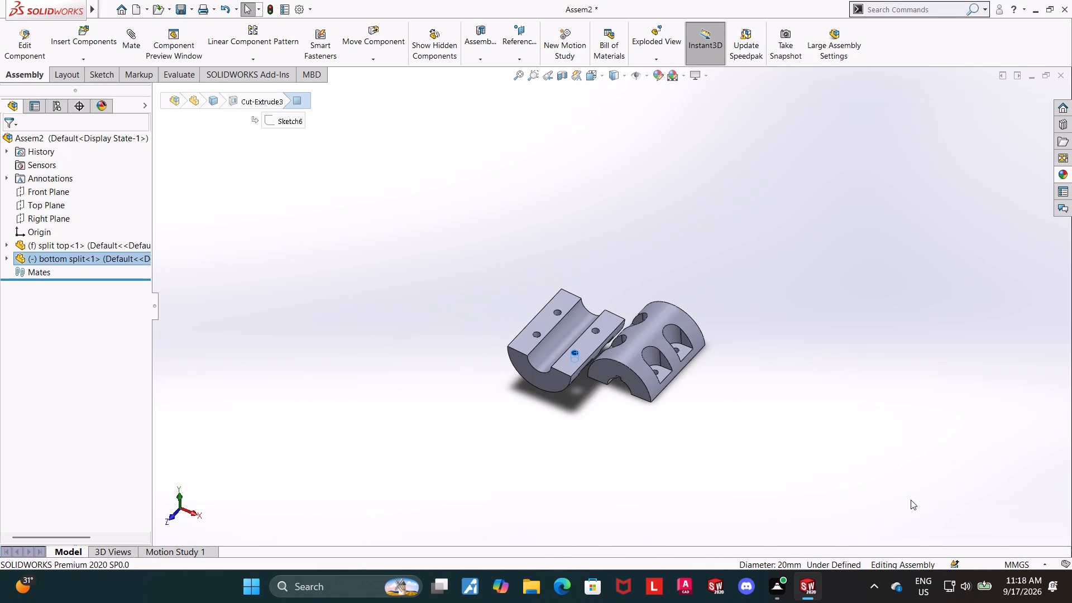
scroll(911, 500, up, 2)
middle_drag(805, 465, 821, 241)
scroll(642, 348, down, 7)
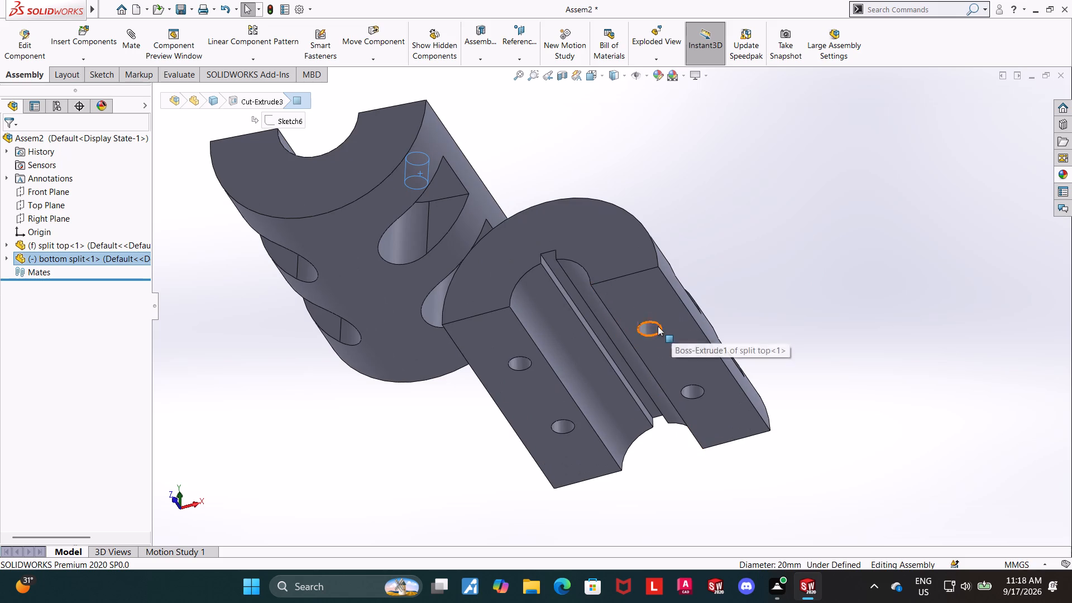
scroll(648, 332, down, 6)
click(628, 308)
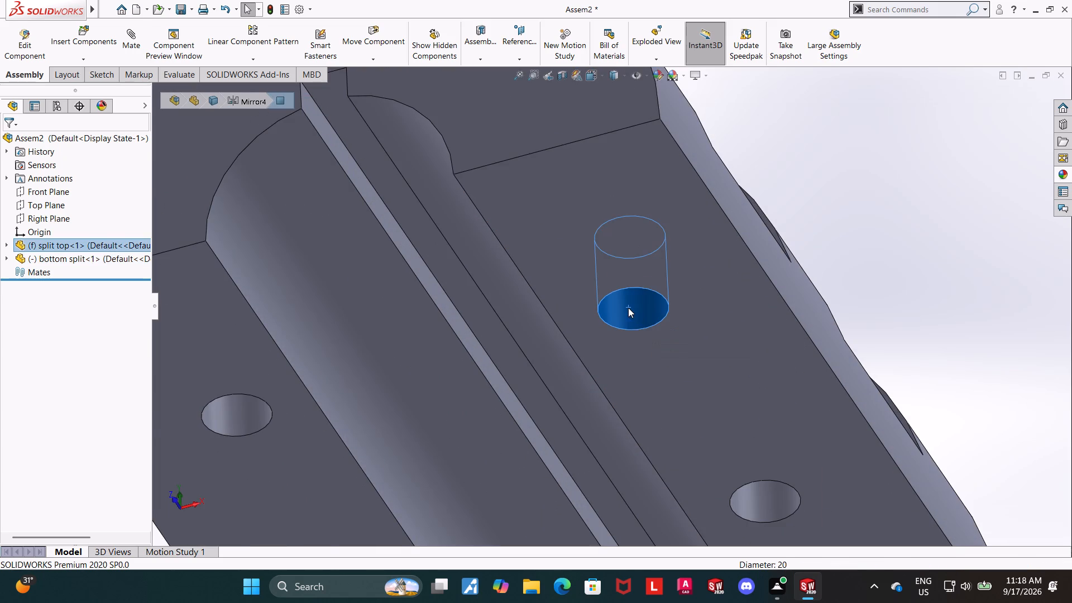
click(133, 33)
scroll(292, 237, up, 5)
click(7, 139)
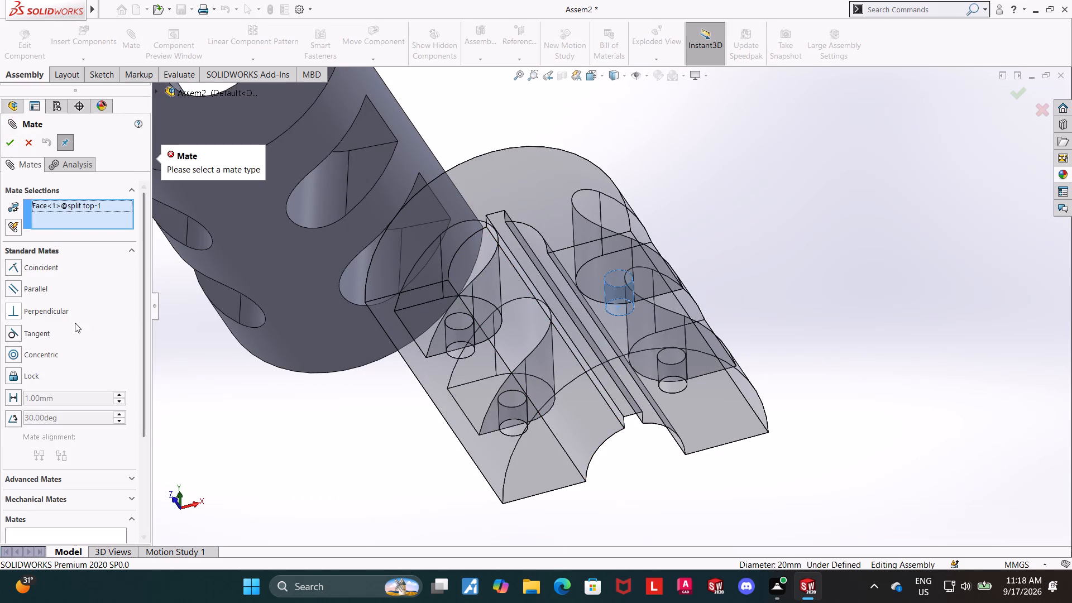
click(18, 357)
click(4, 143)
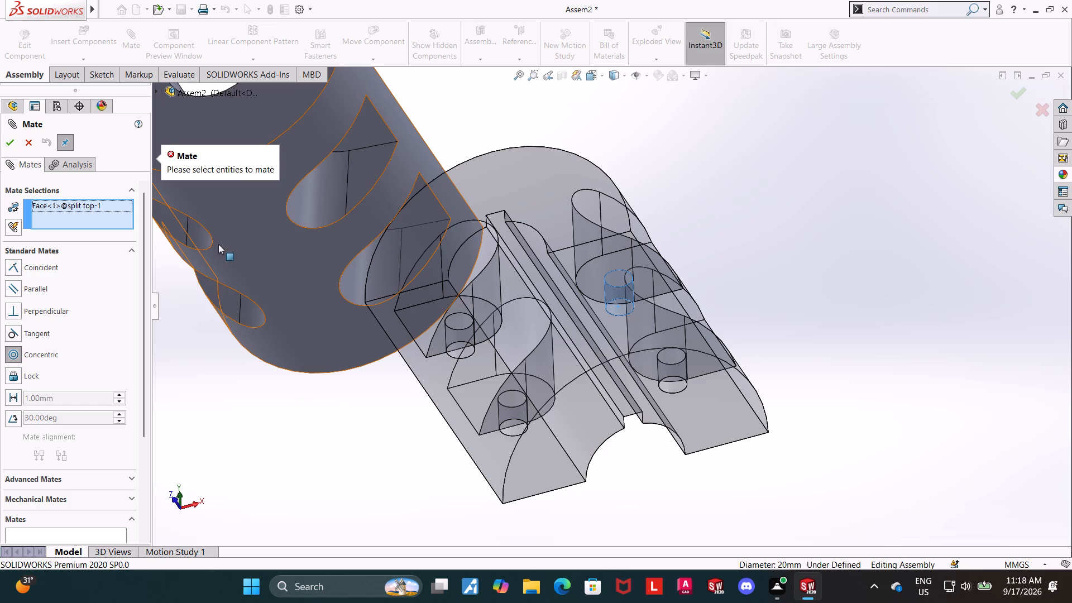
double_click(12, 141)
scroll(495, 311, up, 7)
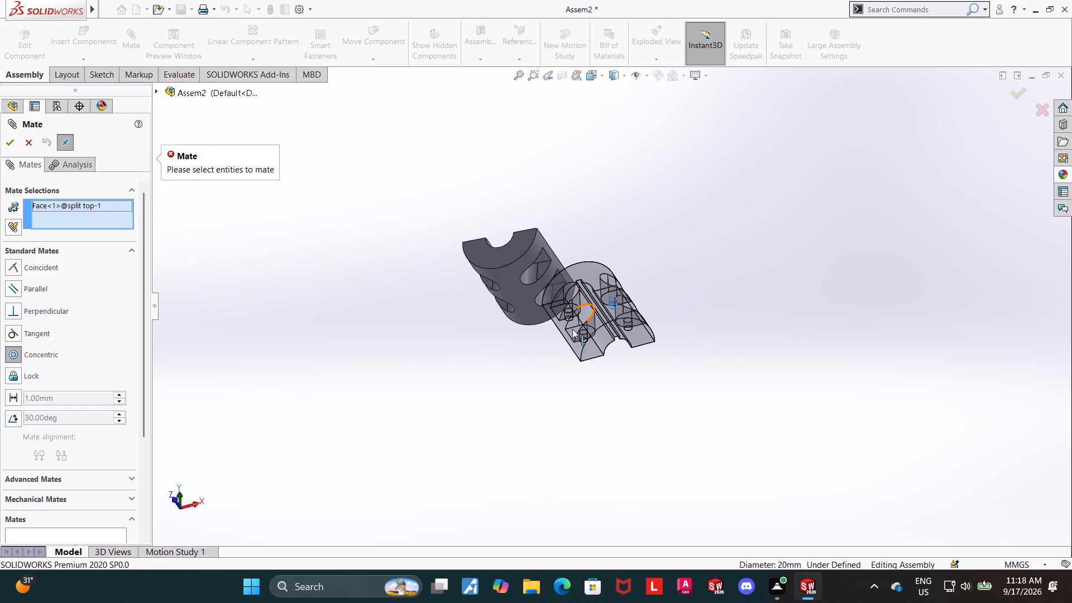
click(750, 293)
right_click(55, 208)
click(82, 228)
Mate a bolt hole of the split top concentric with the corresponding bolt hole of the bottom split.
scroll(590, 312, down, 4)
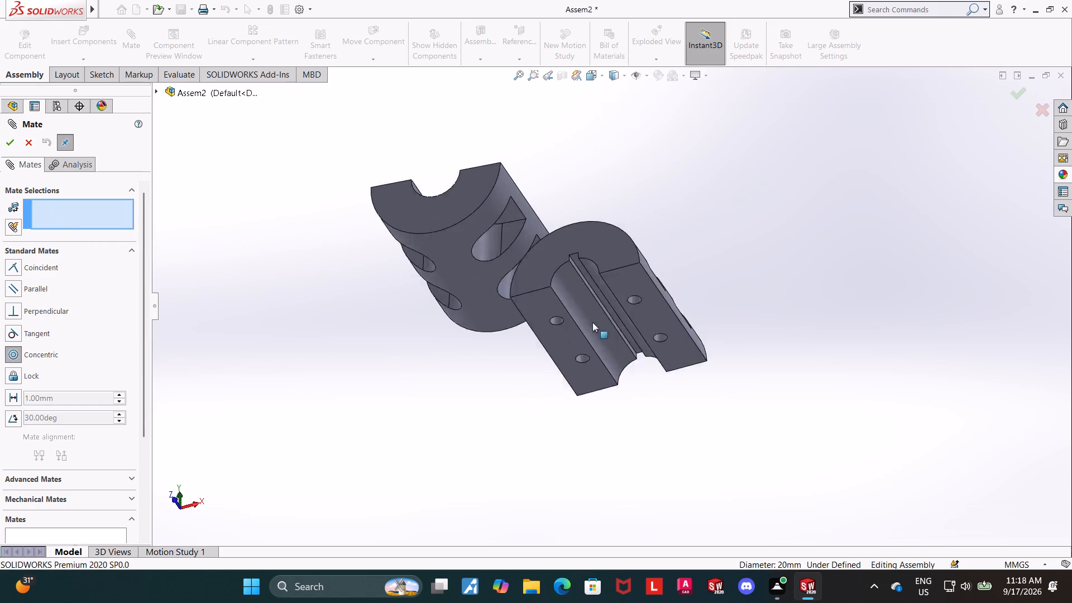
scroll(592, 322, down, 3)
scroll(678, 269, down, 2)
click(683, 274)
scroll(683, 274, up, 6)
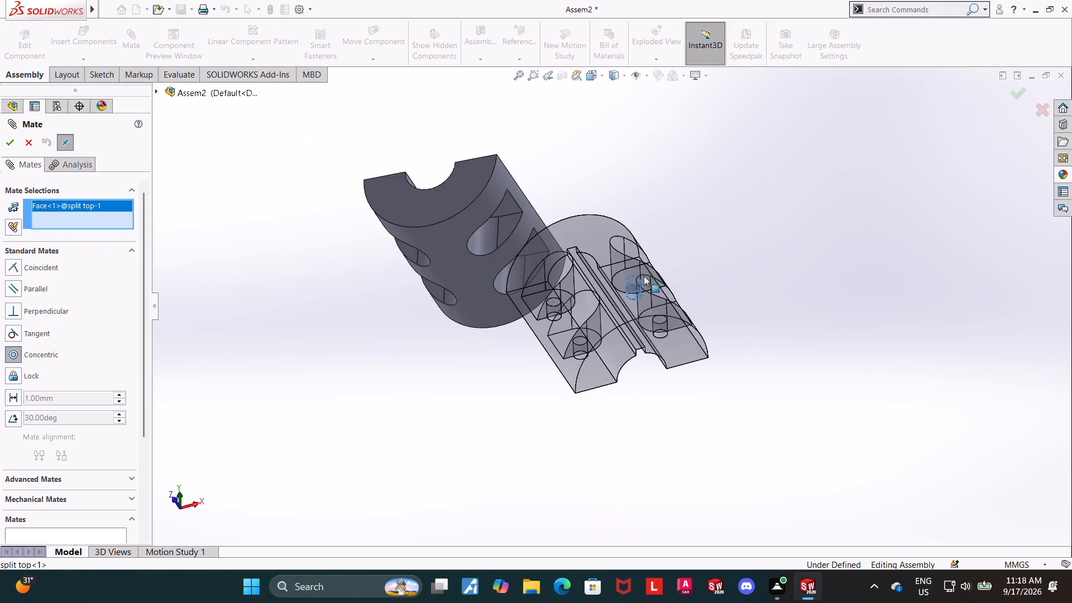
middle_drag(690, 151, 695, 385)
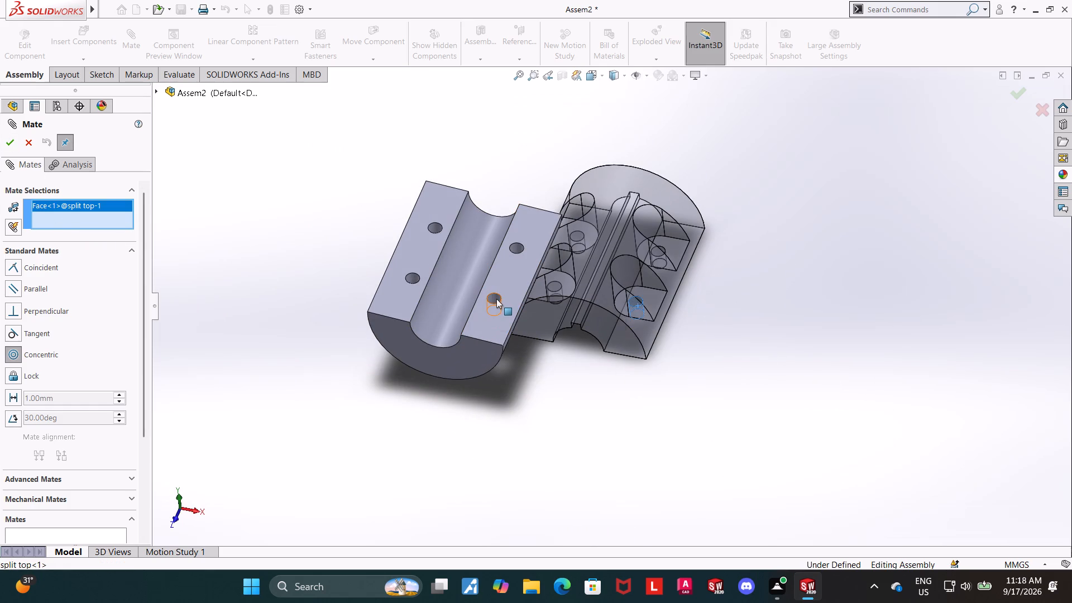
click(496, 299)
click(12, 142)
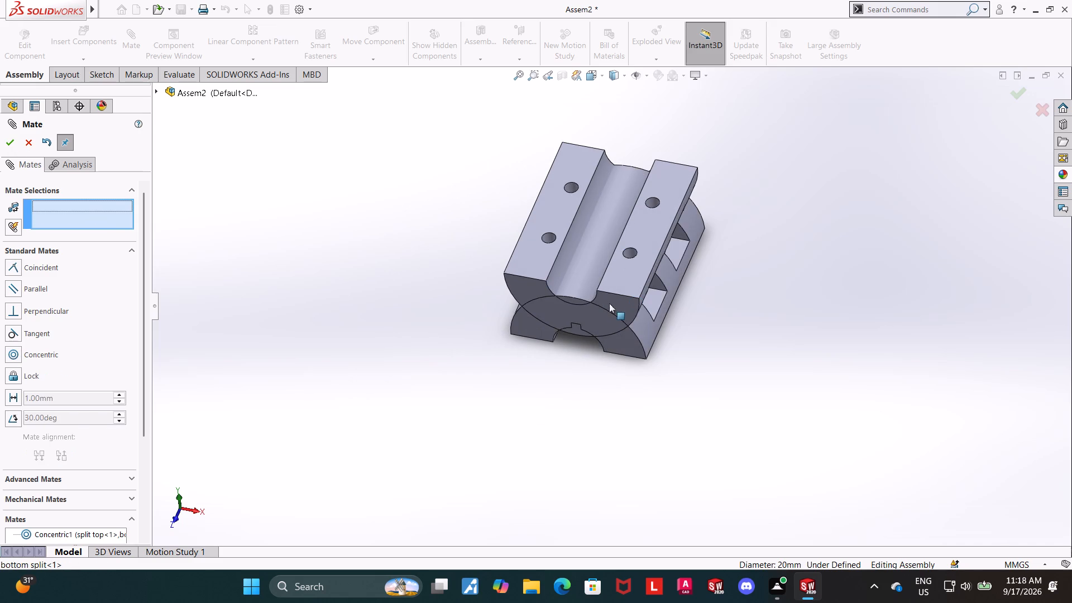
Mate a second bolt hole of the bottom split concentric with the matching bolt hole of the split top.
drag(628, 298, 609, 390)
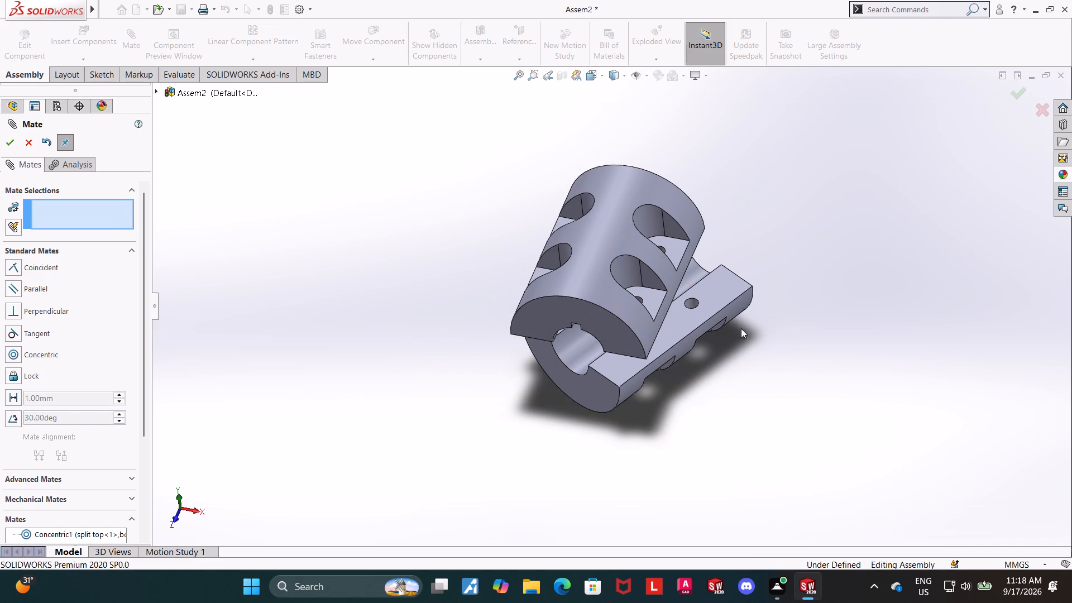
click(692, 304)
middle_drag(756, 320, 723, 223)
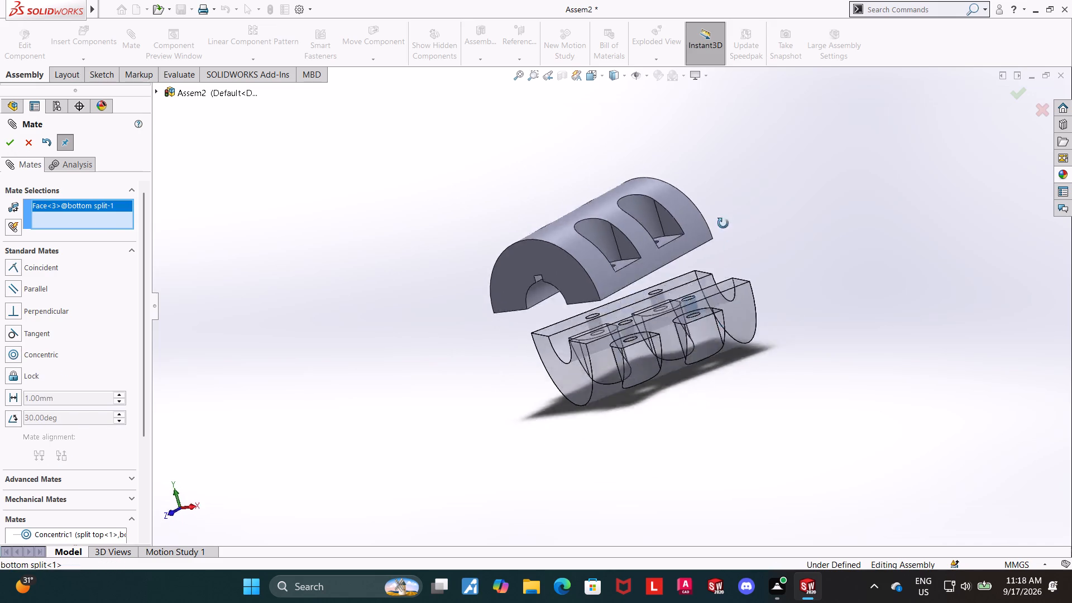
middle_drag(723, 223, 694, 98)
scroll(644, 233, down, 6)
click(655, 307)
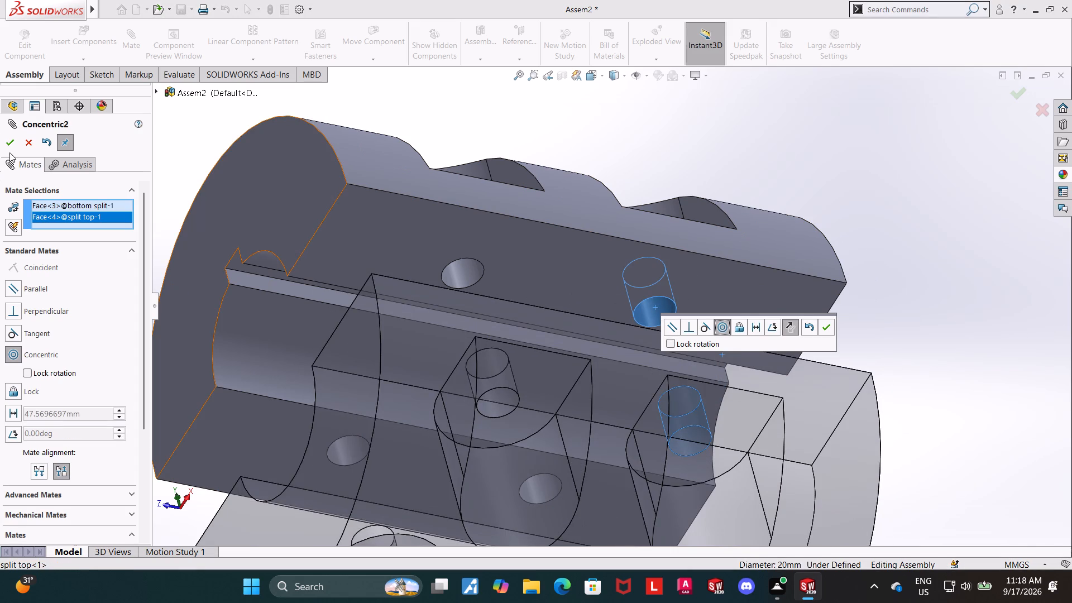
click(10, 149)
Mate the bottom split's flat split face coincident with the split top's flat face, closing the two halves together.
scroll(268, 265, up, 7)
middle_drag(716, 313, 788, 374)
scroll(685, 327, down, 3)
middle_drag(704, 341, 738, 392)
click(622, 363)
middle_drag(787, 353, 725, 214)
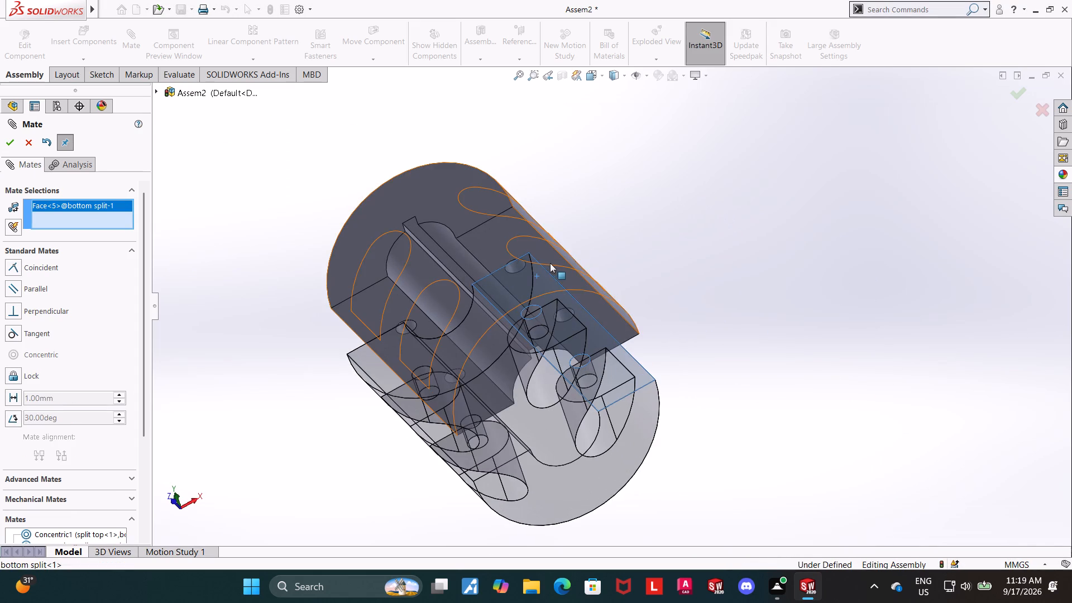
ctrl+click(563, 279)
click(7, 142)
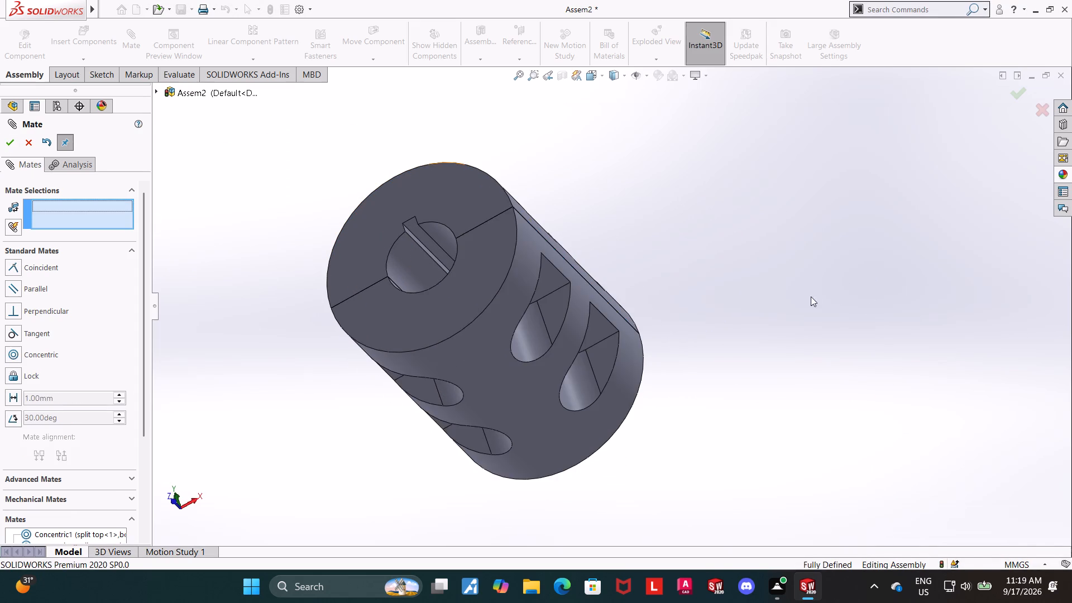
click(868, 304)
middle_drag(757, 286, 792, 437)
middle_click(662, 256)
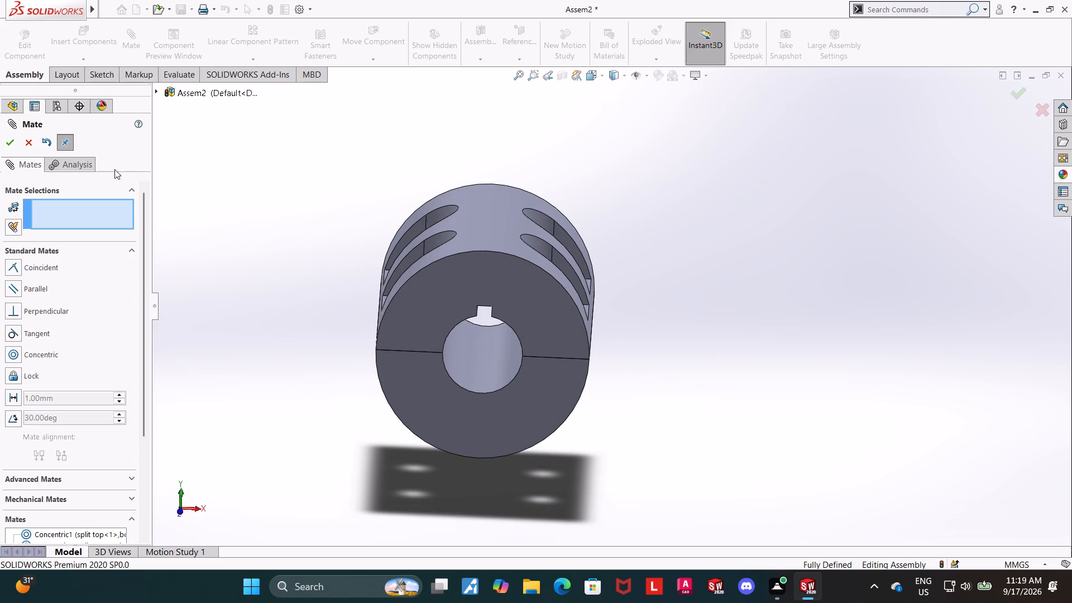
click(21, 140)
Insert the split cuff shaft part beside the coupling.
click(72, 36)
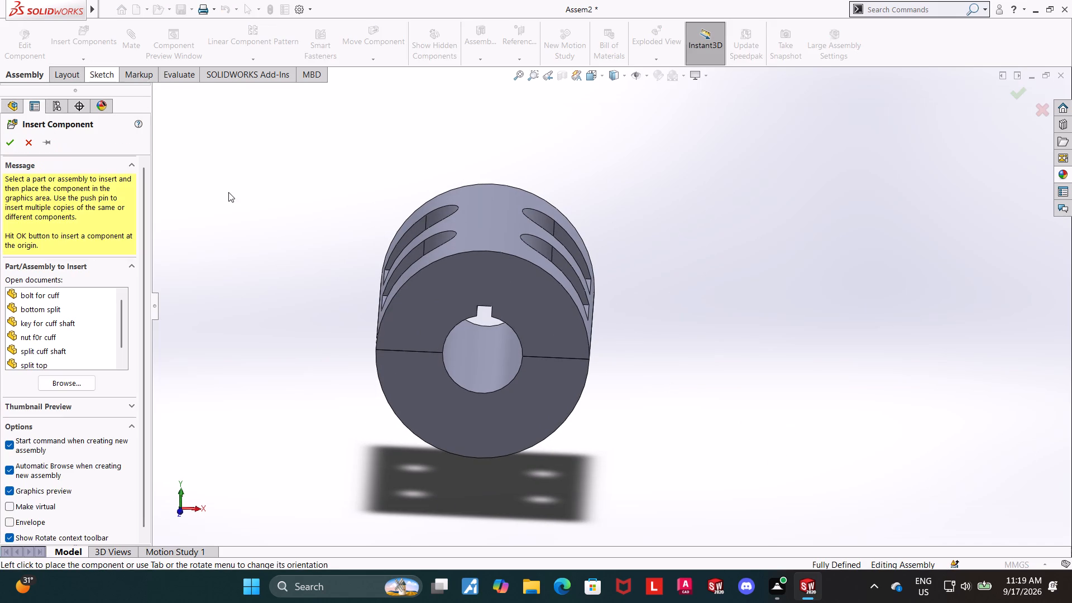
scroll(54, 308, up, 3)
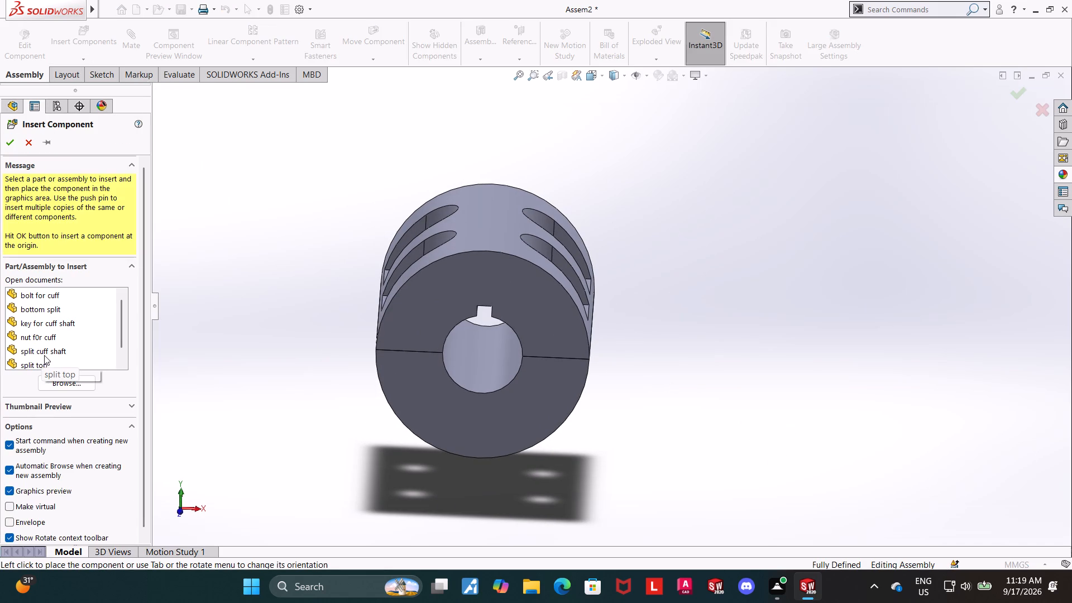
click(44, 355)
click(747, 316)
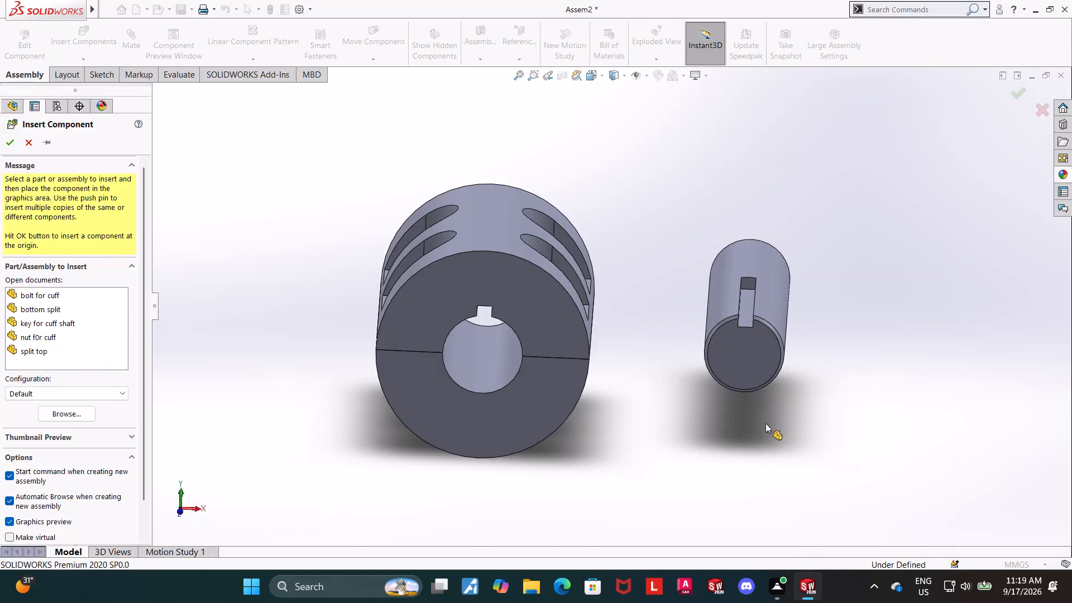
Mate the shaft's cylindrical face concentric with the coupling bore in the bottom split.
middle_drag(771, 426, 777, 447)
click(762, 248)
middle_drag(898, 371, 877, 329)
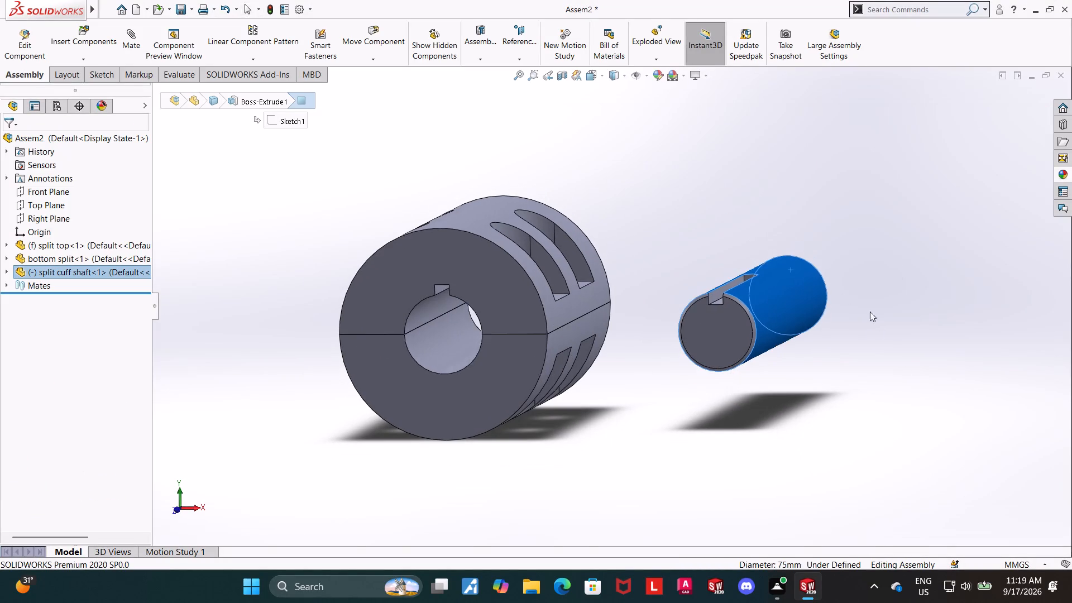
ctrl+click(428, 339)
click(129, 44)
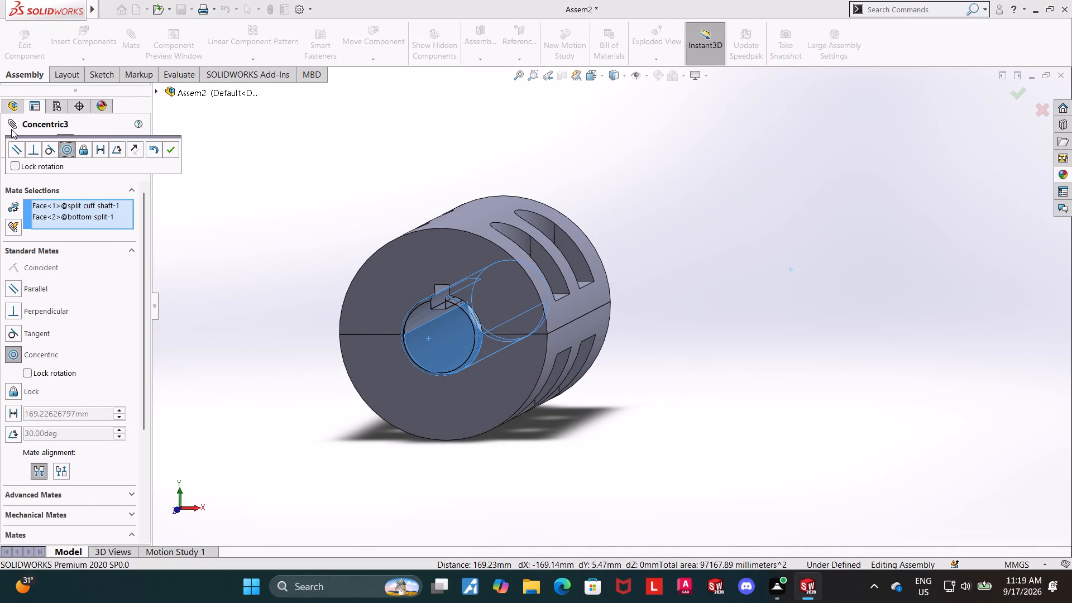
click(169, 150)
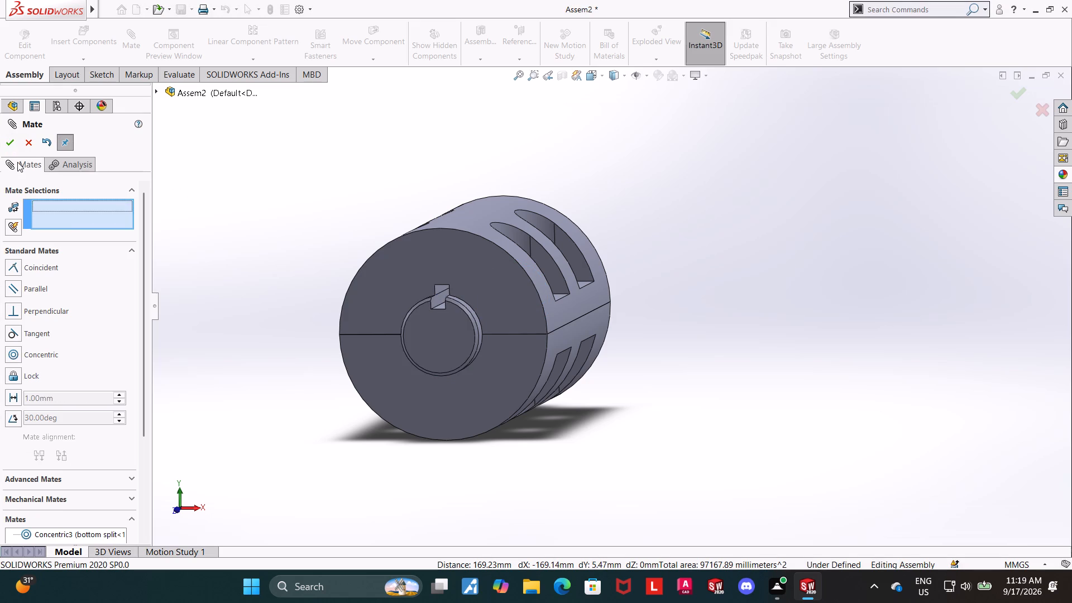
click(15, 146)
Mate the floor of the shaft's keyway parallel to the floor of the split top's keyway, so the keyways line up.
drag(443, 336, 433, 351)
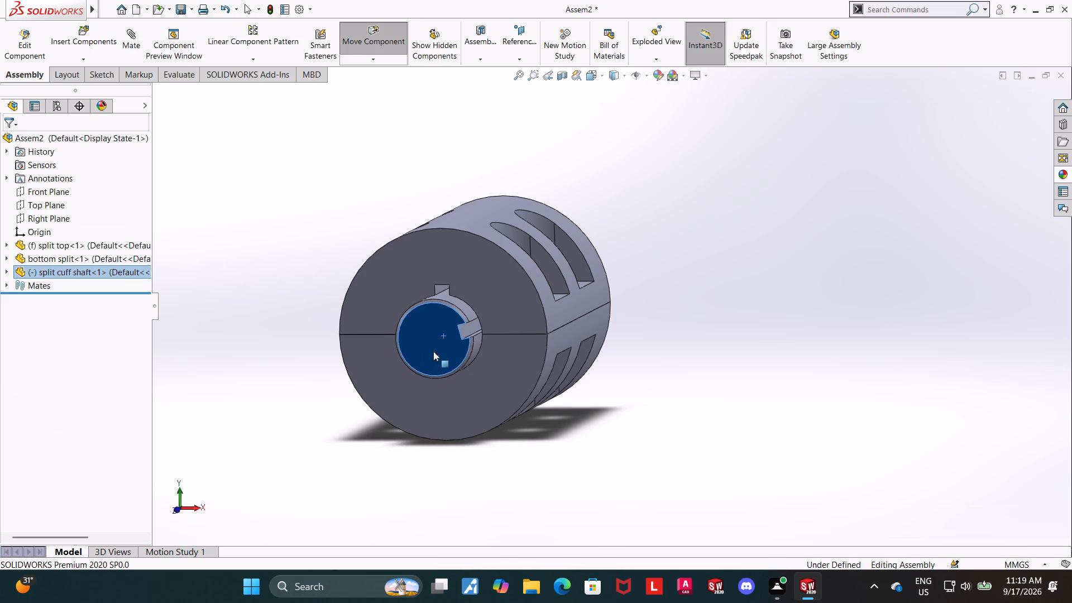
drag(433, 351, 435, 350)
click(468, 331)
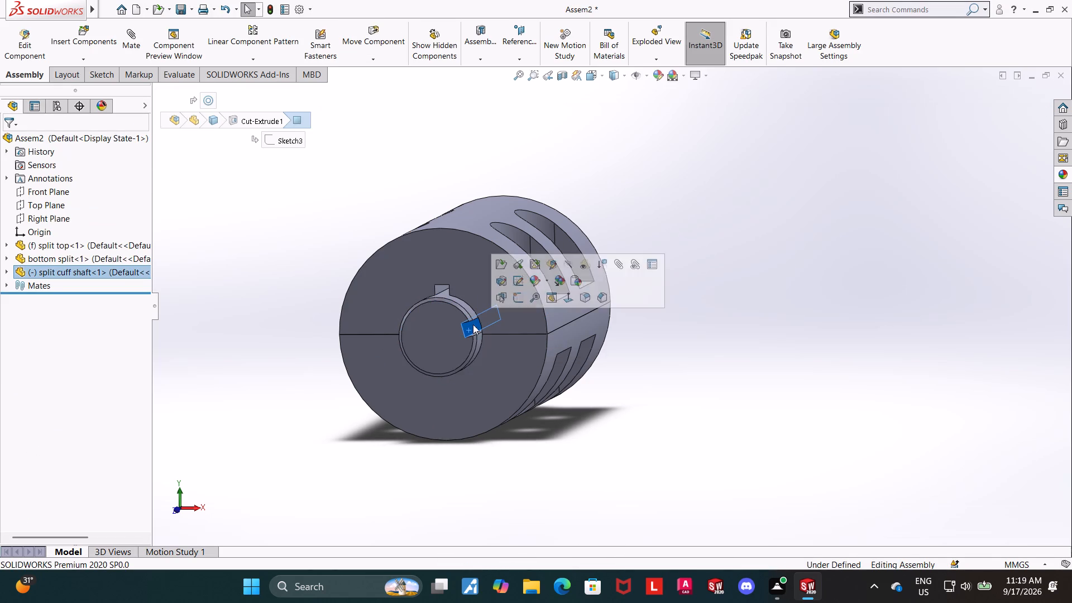
middle_drag(692, 346, 717, 283)
middle_drag(661, 215, 653, 245)
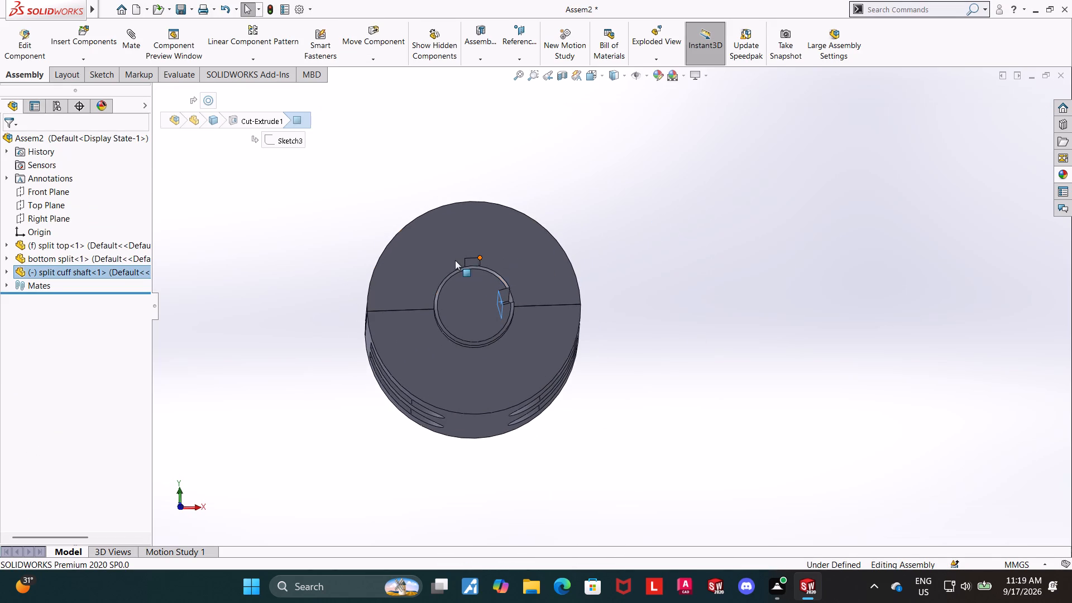
scroll(465, 255, down, 6)
ctrl+click(558, 299)
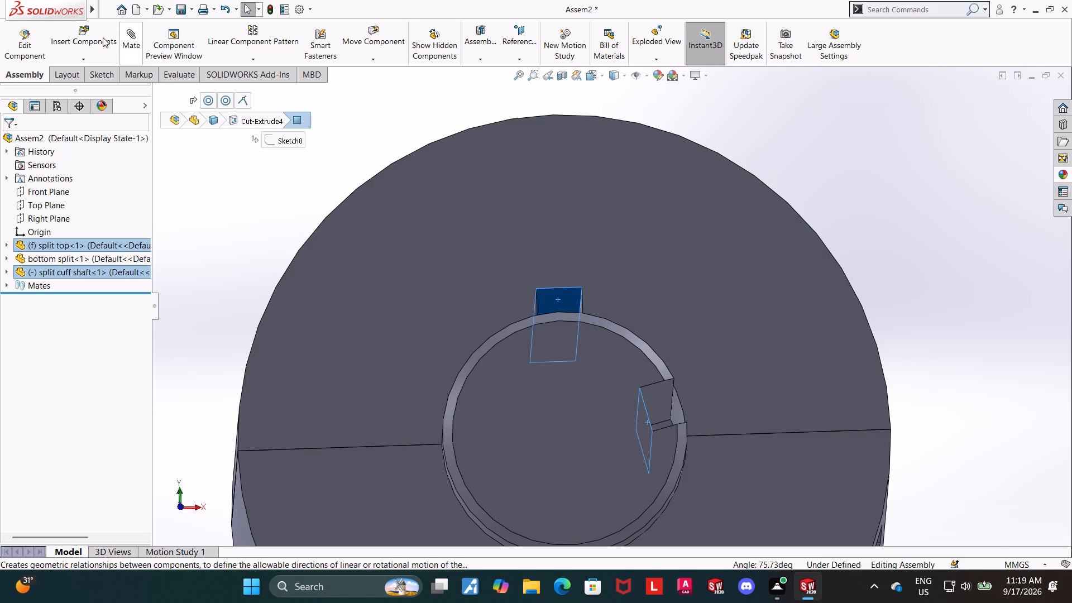
click(127, 44)
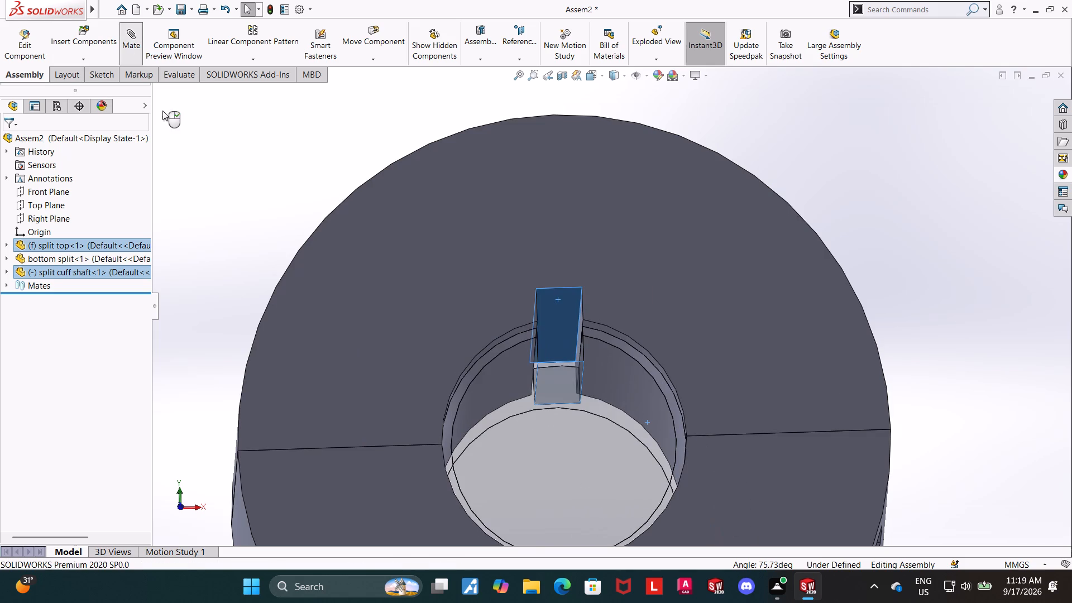
click(11, 149)
Slide the shaft along the coupling bore so its keyed end projects slightly from the front face.
scroll(223, 175, up, 5)
scroll(806, 276, up, 1)
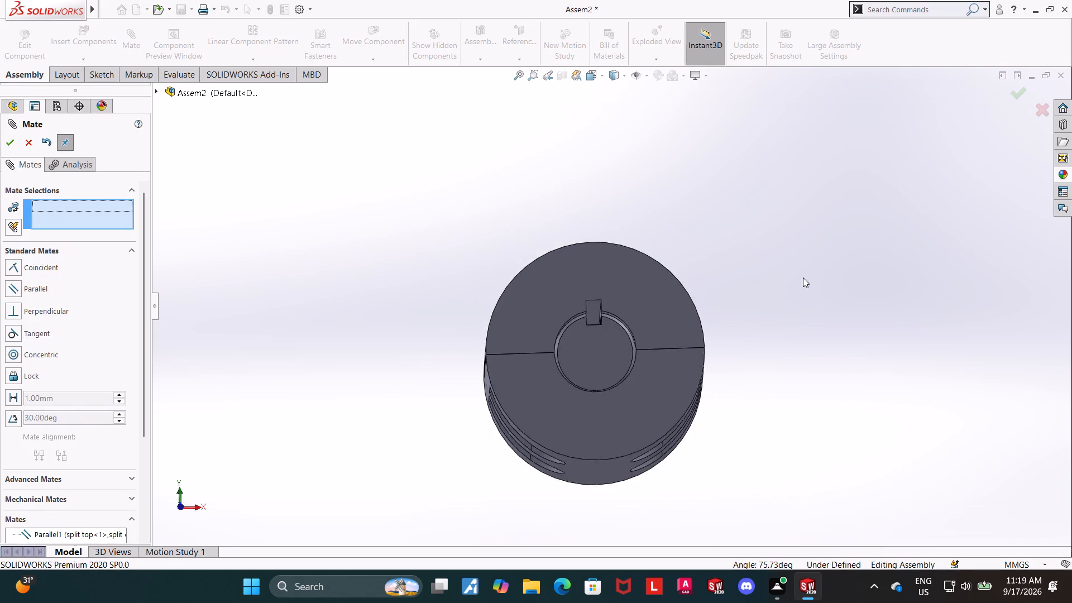
middle_drag(803, 277, 788, 314)
drag(556, 386, 495, 446)
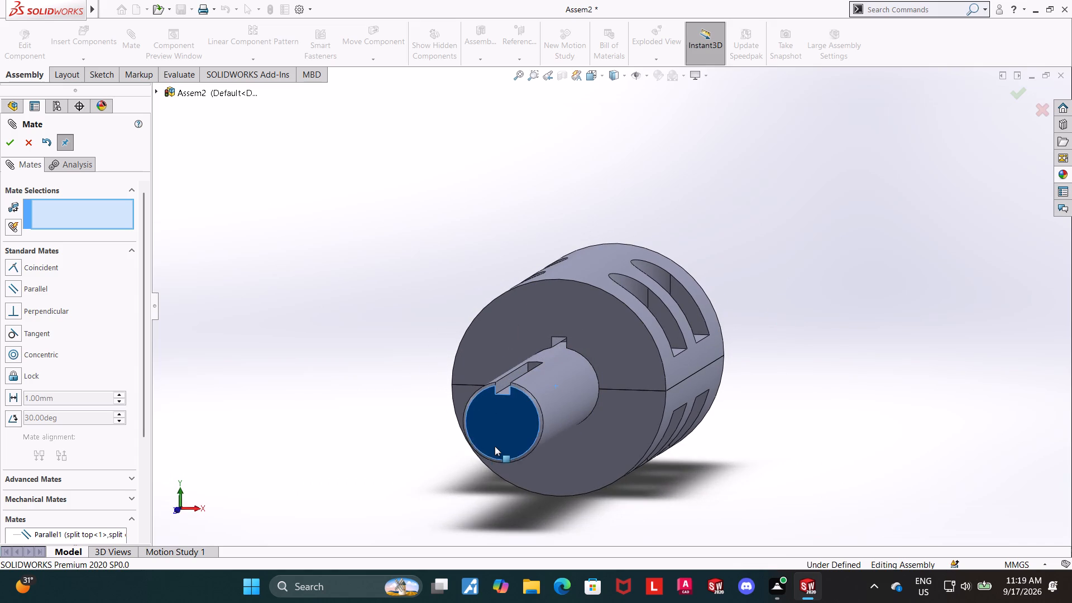
drag(495, 446, 495, 446)
click(781, 408)
middle_drag(763, 401, 688, 467)
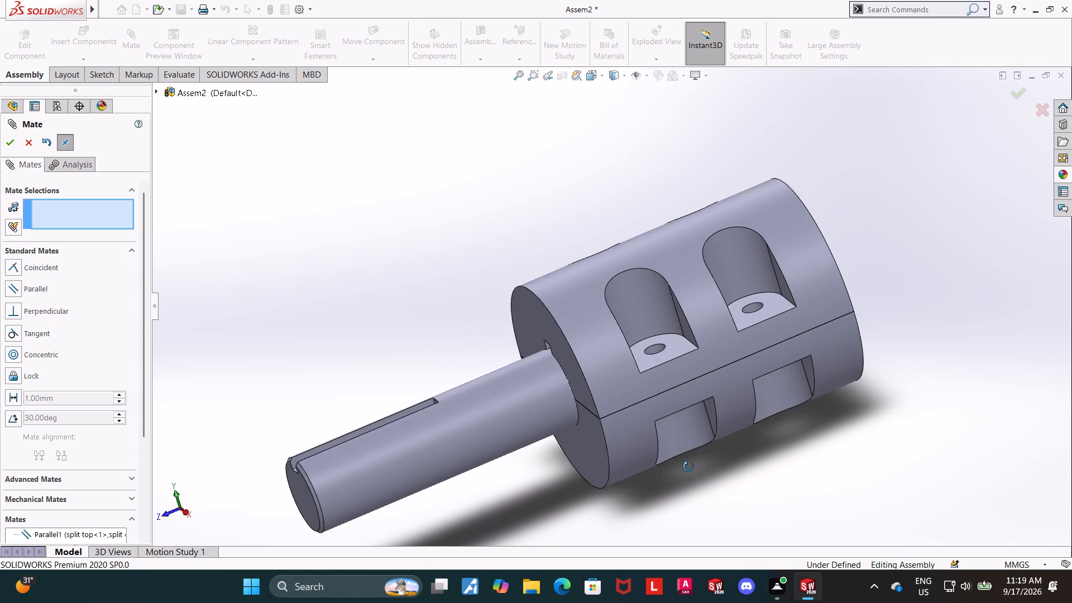
middle_drag(688, 467, 692, 466)
drag(425, 414, 695, 337)
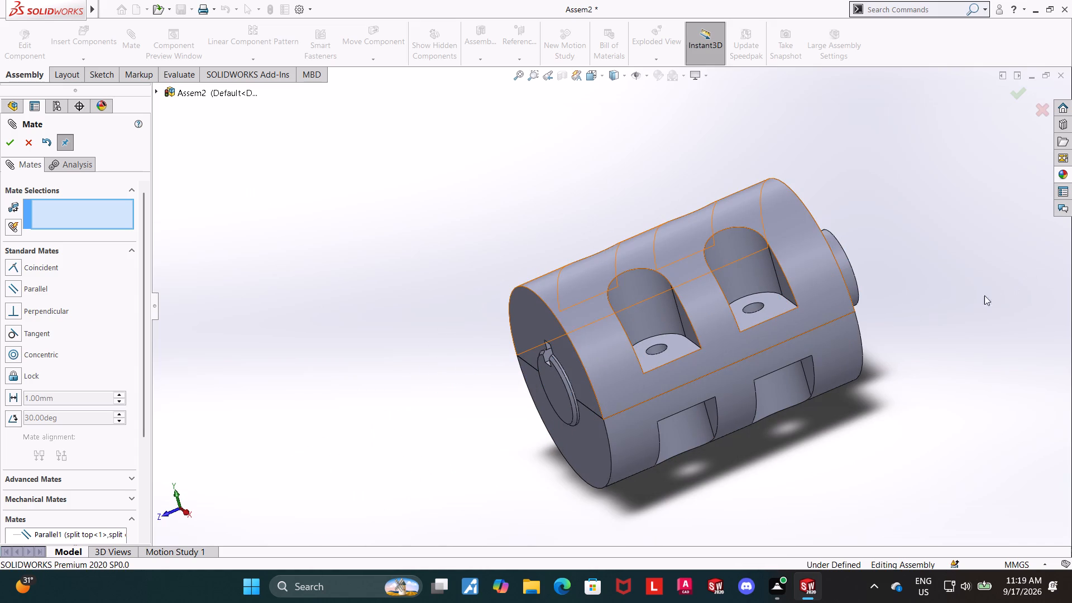
middle_drag(918, 319, 948, 307)
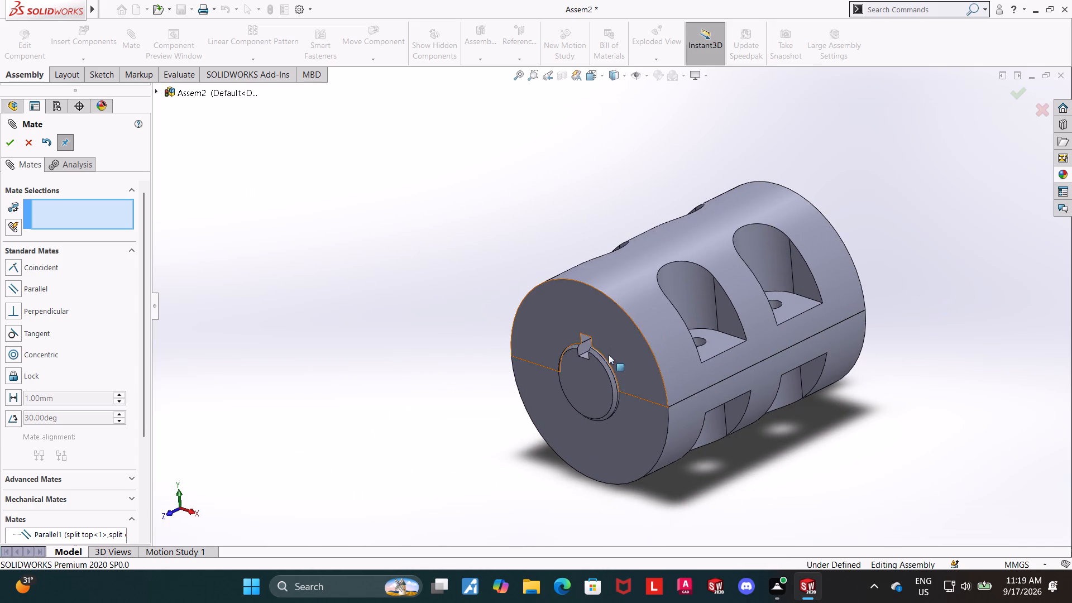
drag(588, 386, 556, 411)
click(1027, 433)
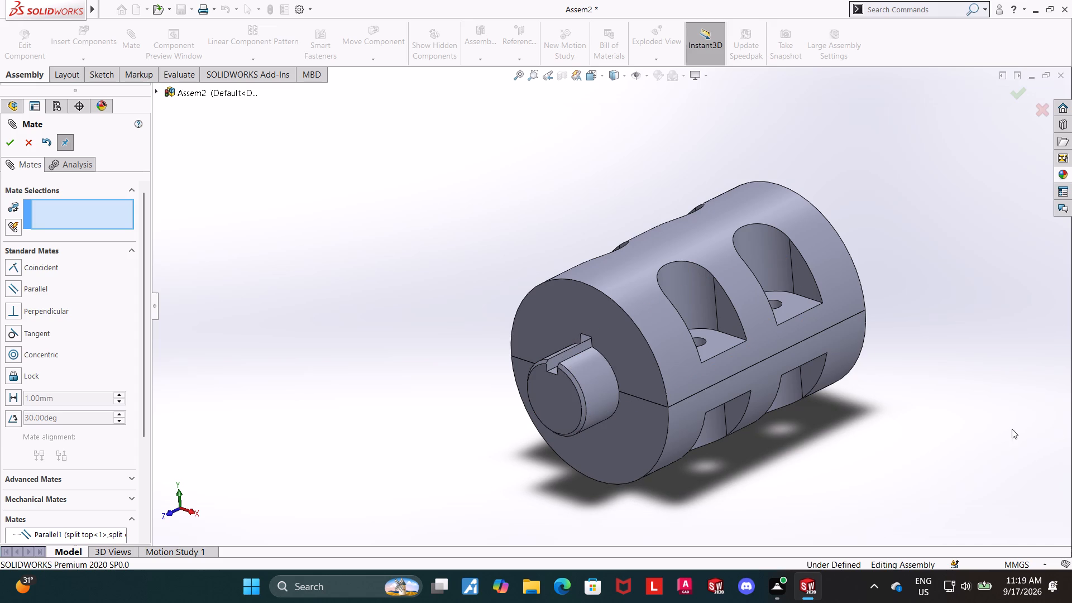
click(29, 147)
Insert the bolt for cuff part in the empty space beside the coupling.
click(86, 35)
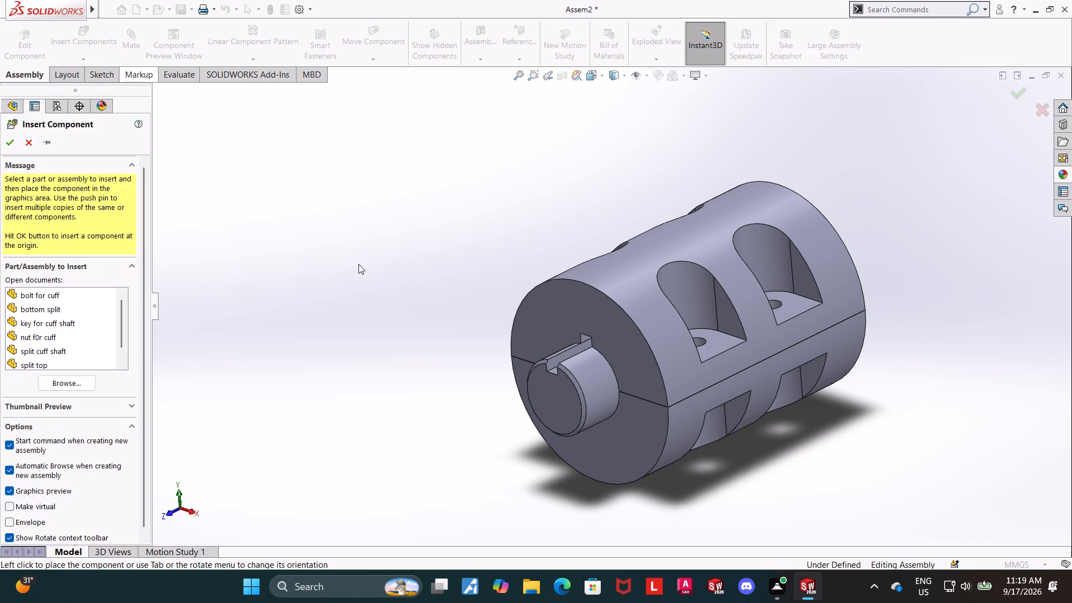
click(44, 295)
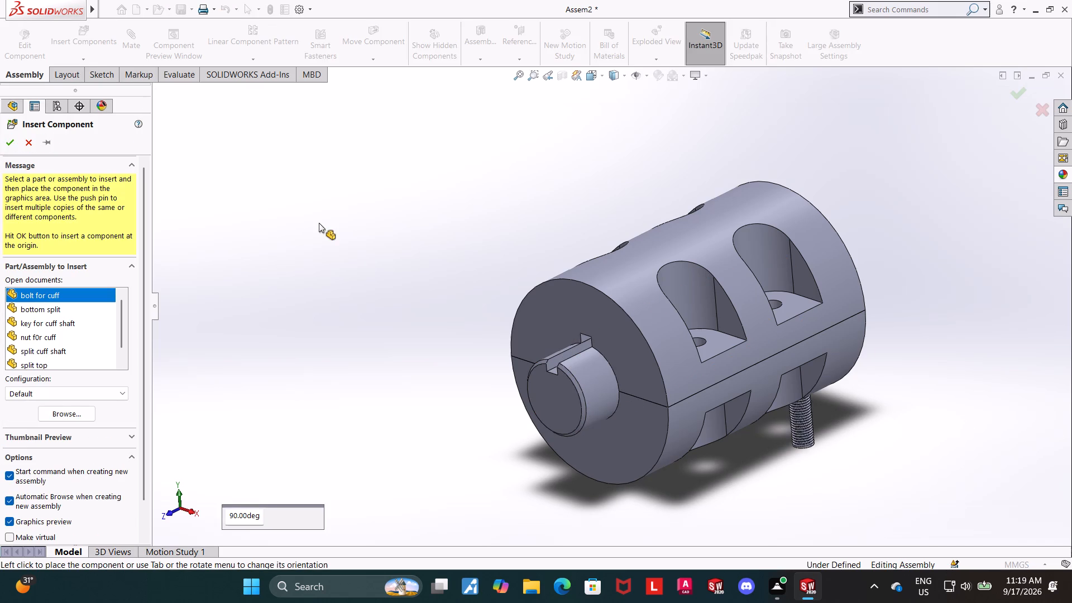
click(319, 223)
Insert the nut f0r cuff part next to the bolt.
click(91, 41)
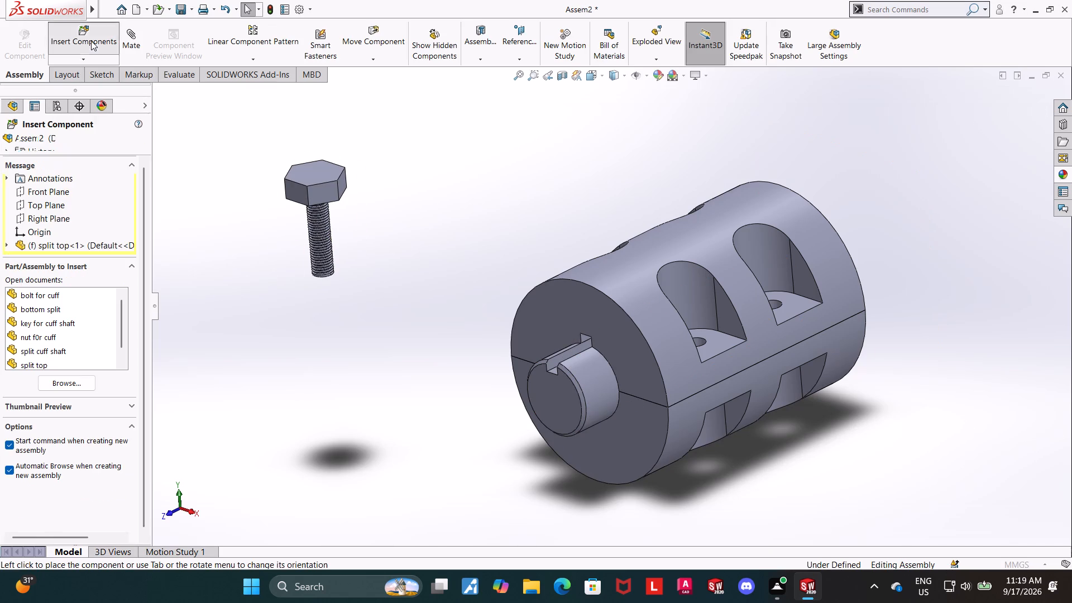
scroll(34, 331, down, 1)
click(40, 322)
click(419, 179)
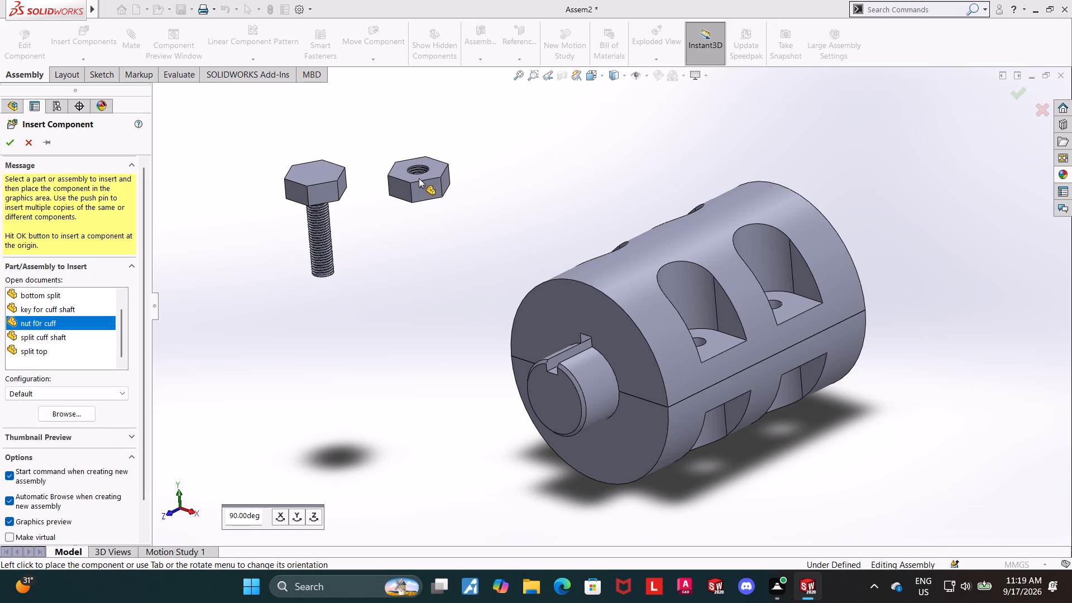
Insert the key for cuff shaft part below the bolt.
click(88, 41)
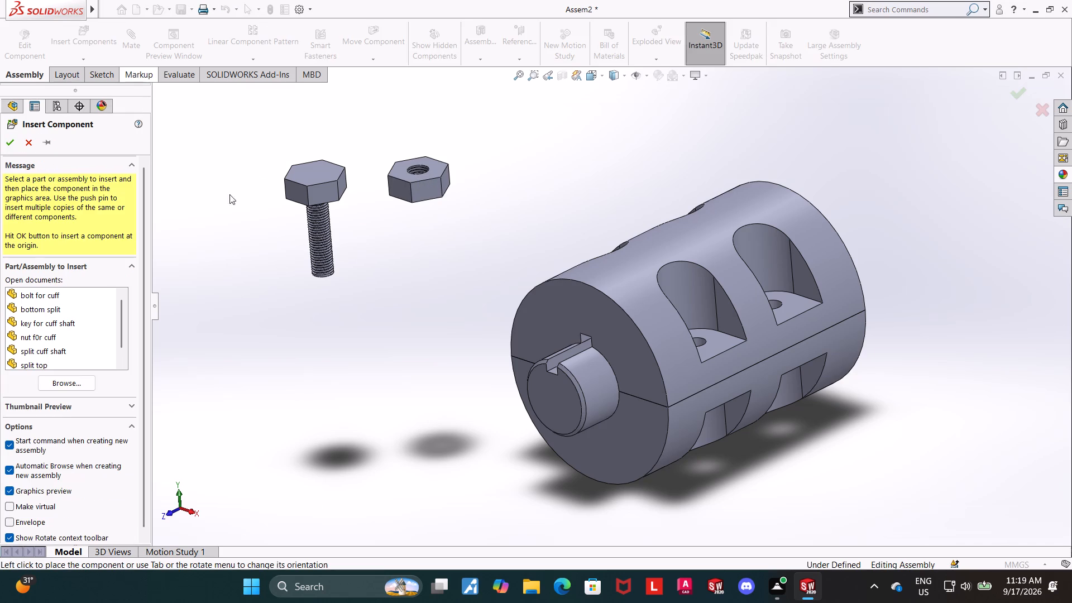
scroll(32, 355, down, 3)
scroll(40, 333, up, 3)
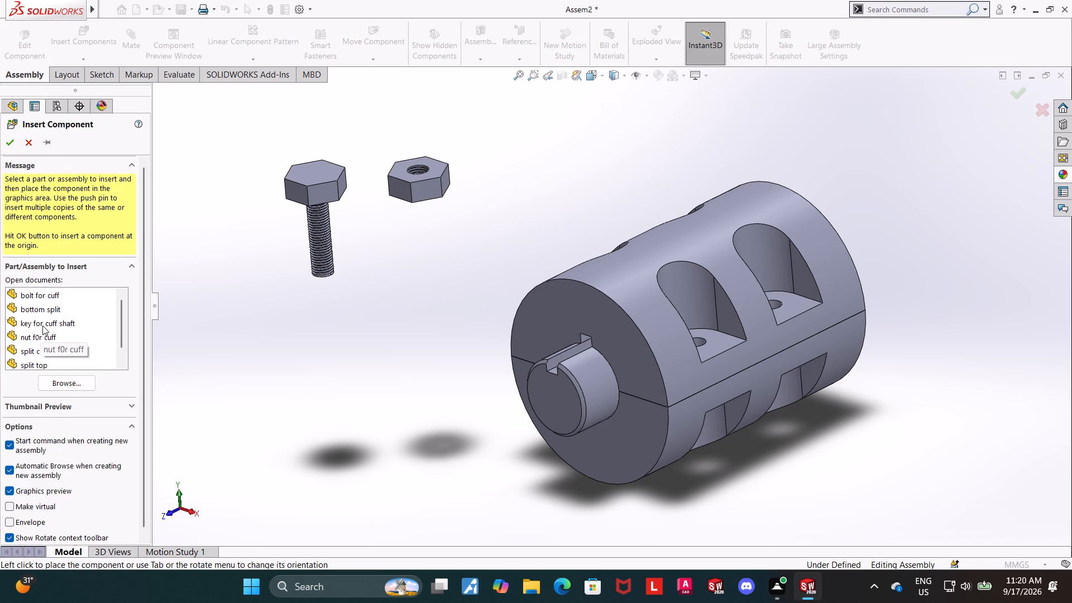
click(44, 324)
click(320, 318)
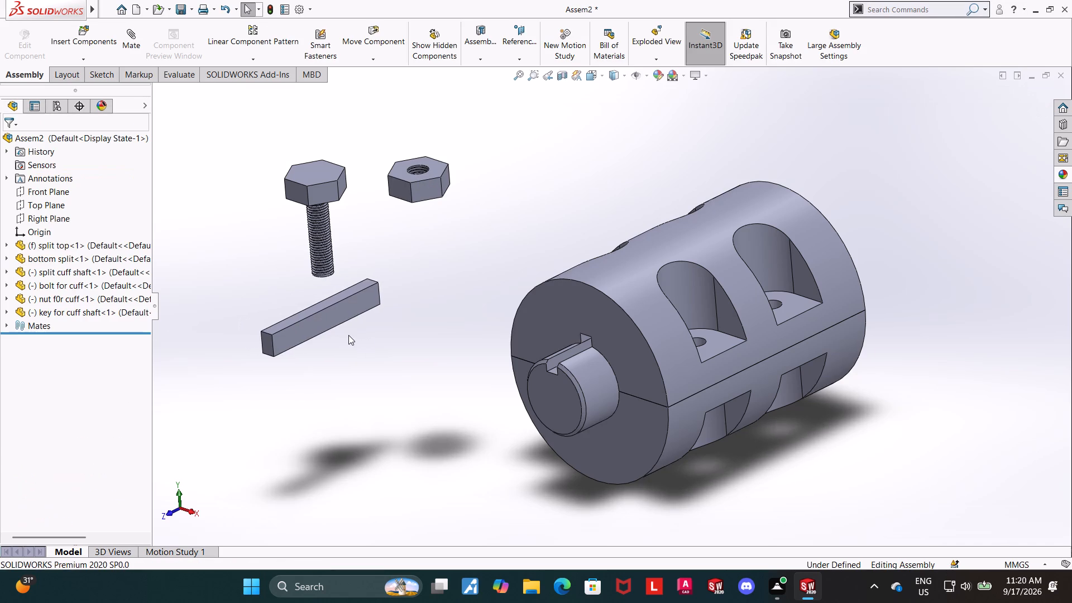
Mate the key's long side face coincident with the side wall of the shaft's keyway.
scroll(348, 335, down, 3)
click(350, 314)
middle_drag(416, 352, 491, 430)
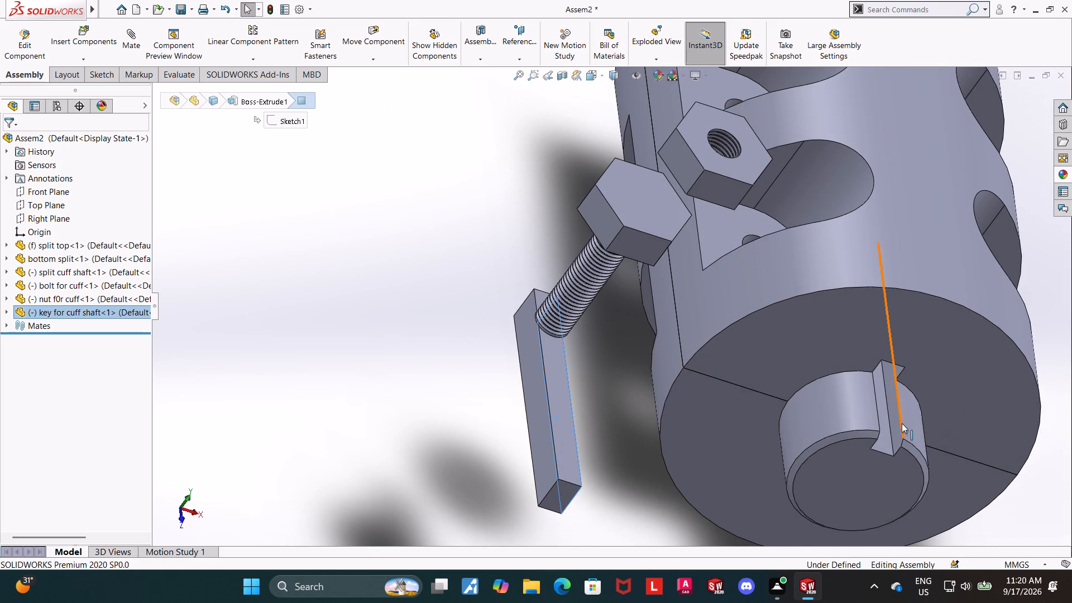
ctrl+click(895, 423)
click(129, 51)
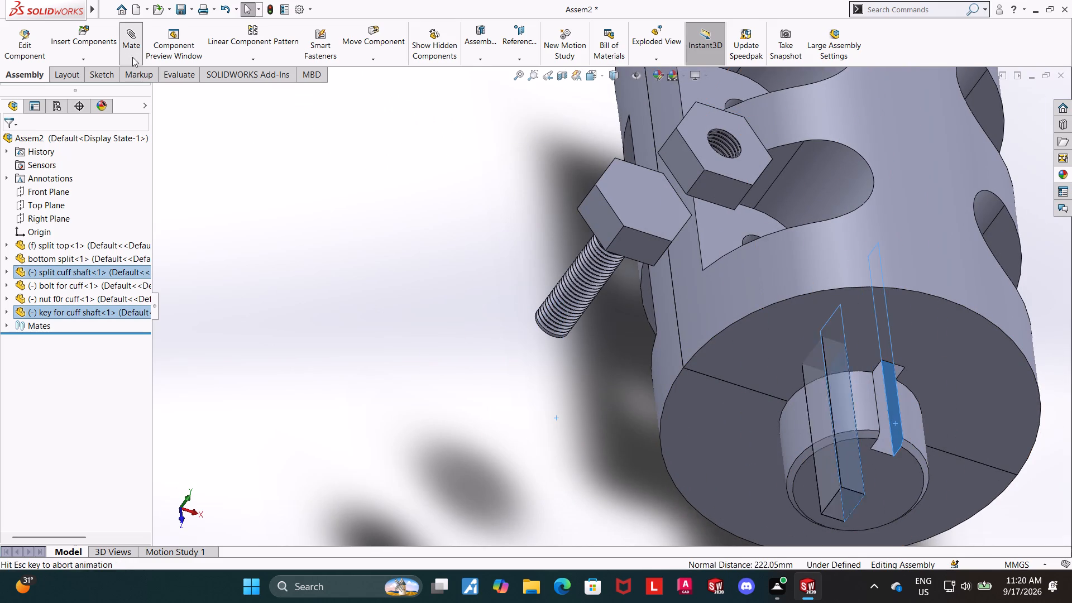
click(7, 145)
Slide the shaft farther out of the coupling and move the key clear of it within its mated plane.
scroll(157, 211, up, 3)
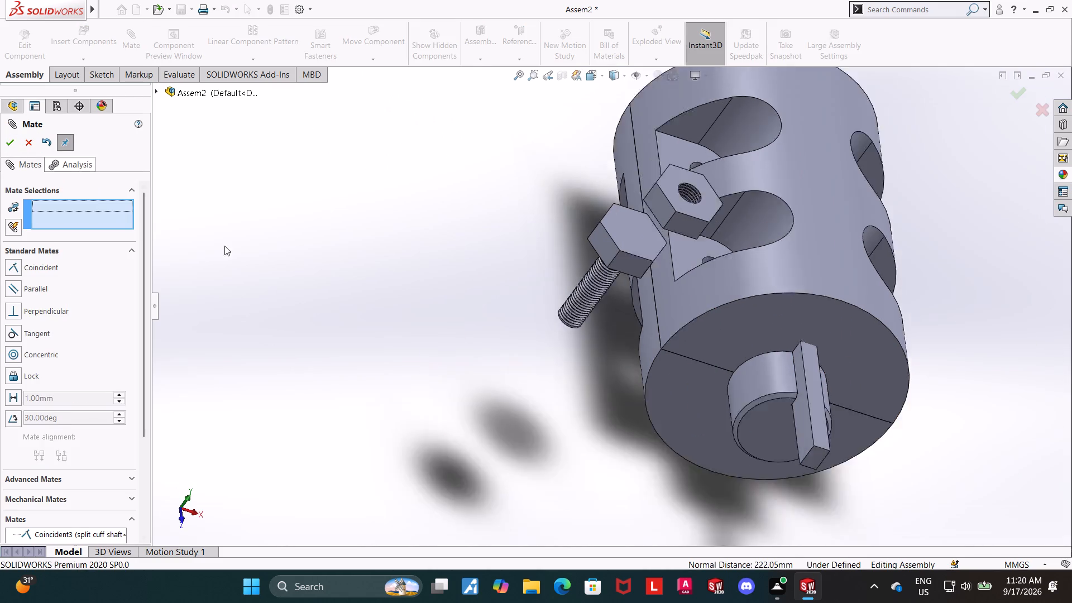
scroll(224, 246, up, 2)
drag(729, 393, 721, 452)
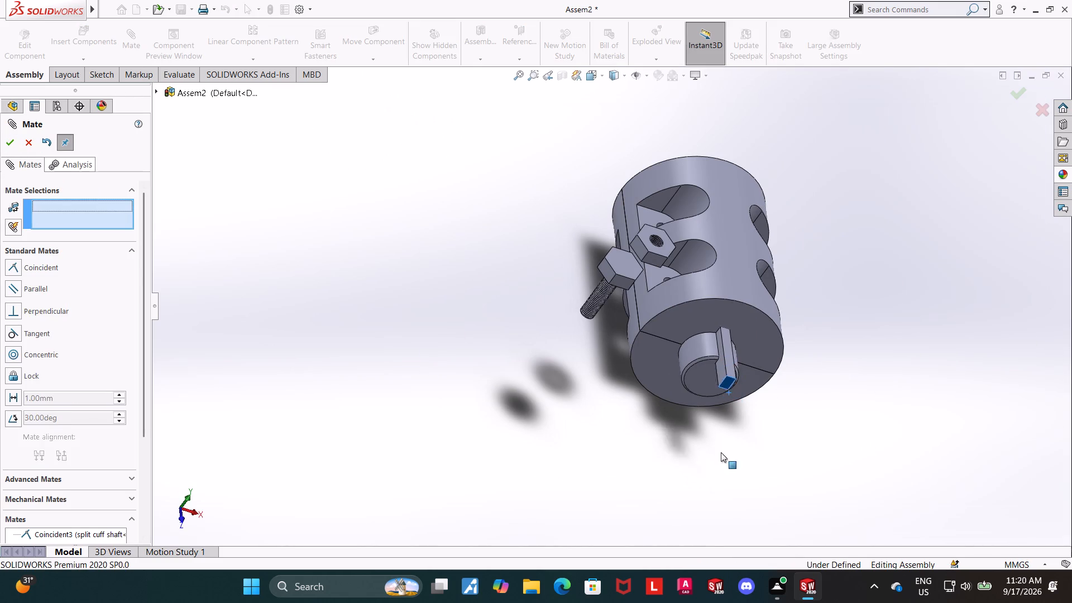
drag(721, 452, 720, 481)
drag(711, 380, 681, 427)
drag(713, 455, 909, 465)
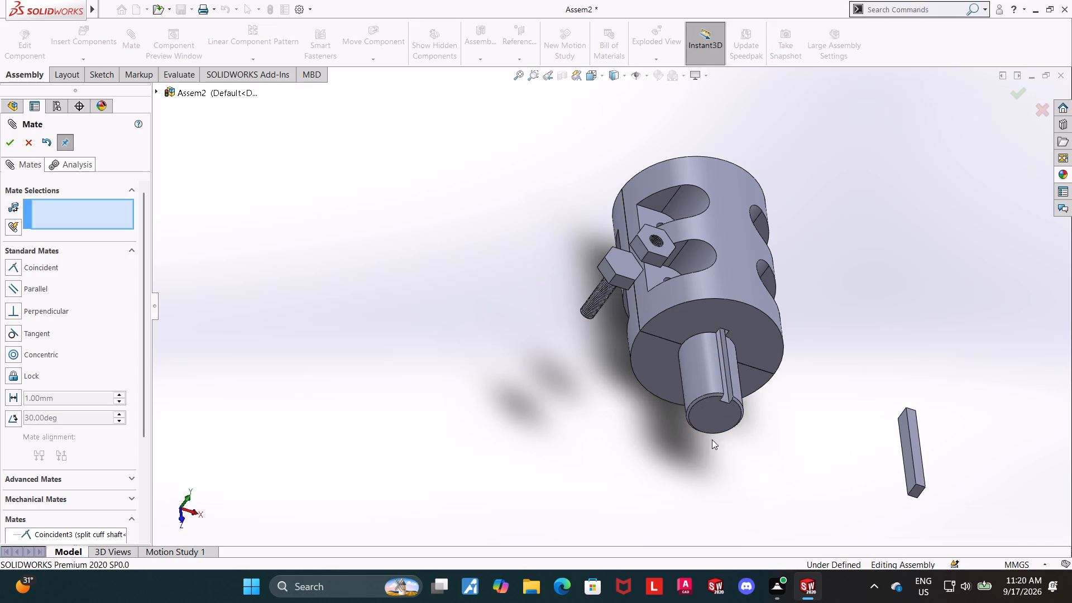
Slide the shaft farther out and mate the key's end face coincident with the inner end wall of the shaft's keyway.
click(812, 477)
drag(724, 419, 717, 472)
click(805, 453)
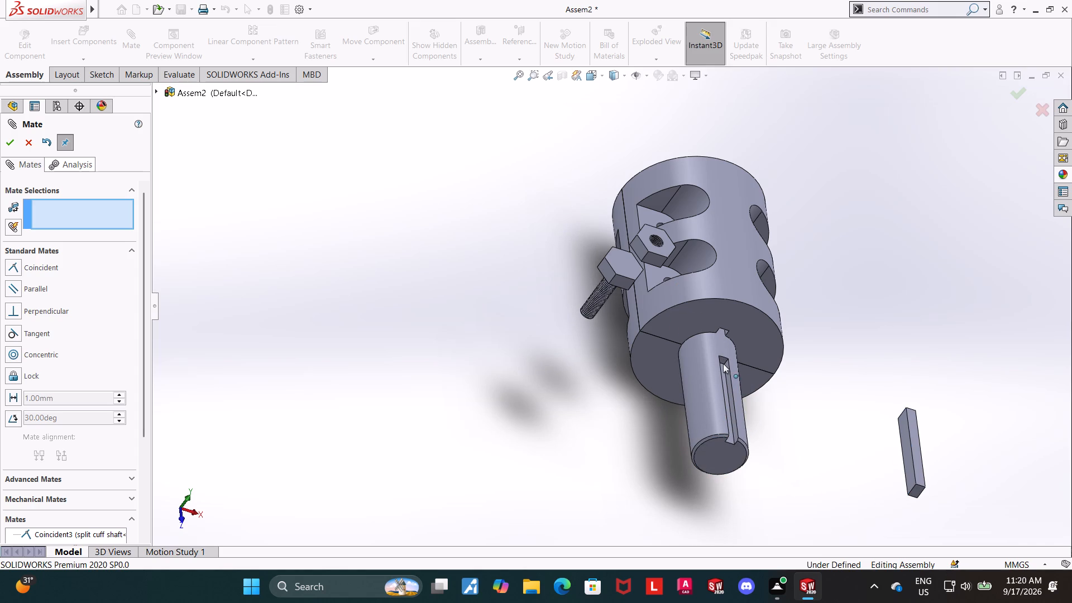
click(722, 360)
middle_drag(881, 324, 883, 476)
scroll(882, 458, up, 4)
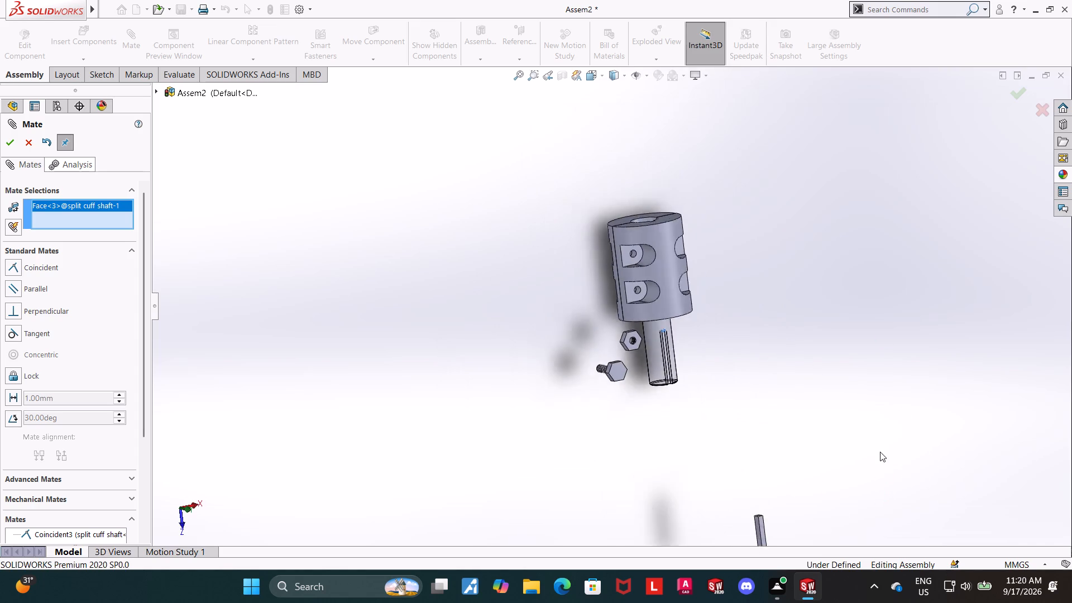
scroll(880, 452, up, 2)
scroll(702, 409, down, 7)
middle_drag(757, 452, 758, 495)
scroll(733, 468, up, 3)
scroll(682, 449, down, 6)
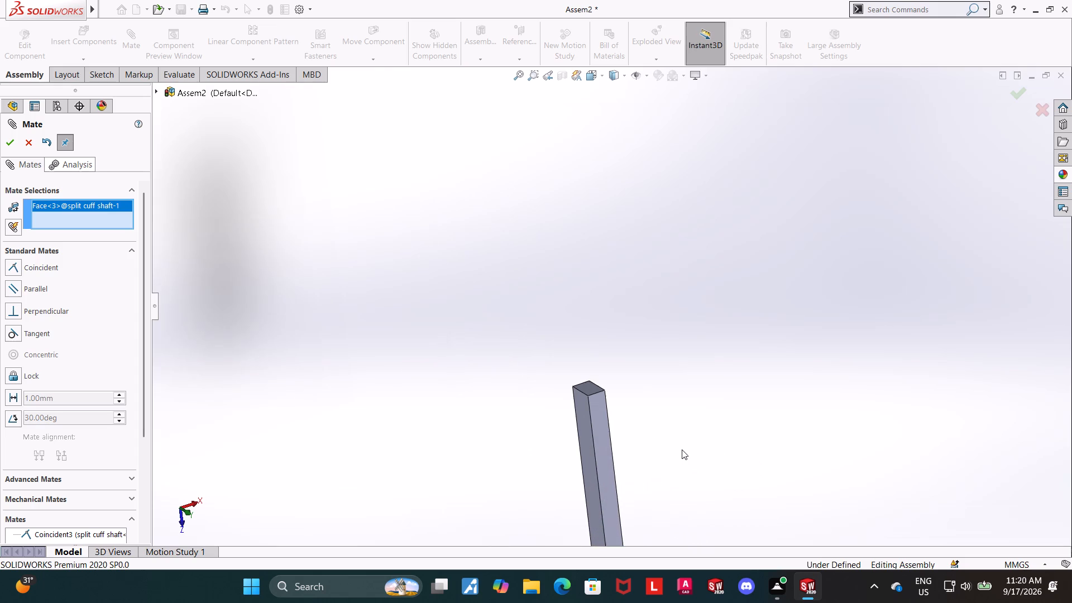
click(566, 366)
scroll(702, 399, up, 6)
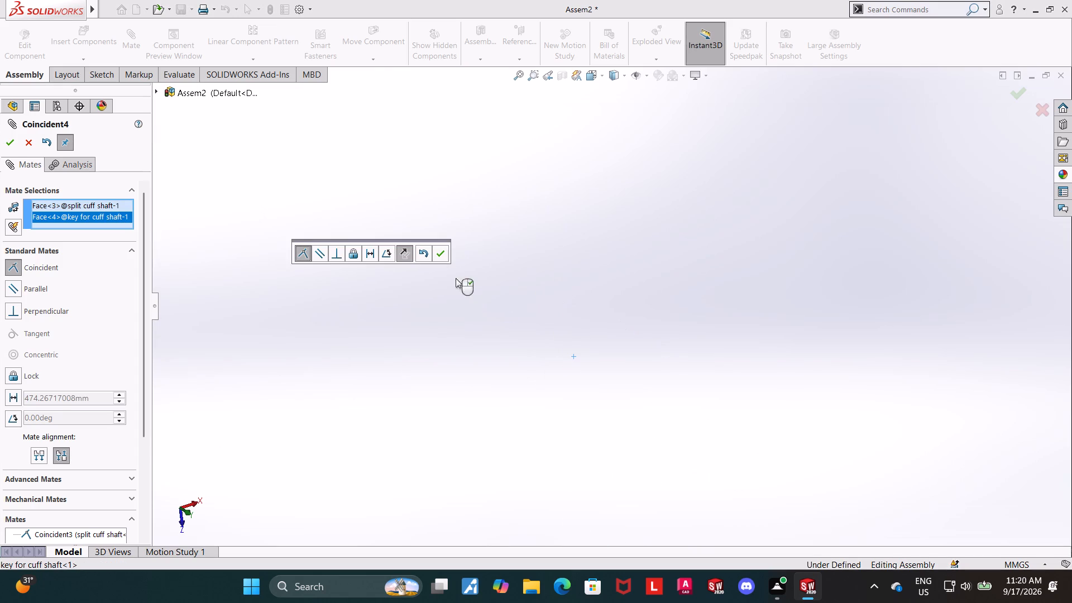
click(12, 145)
Mate the key's bottom face coincident with the floor of the shaft's keyway.
scroll(445, 259, up, 6)
scroll(516, 220, up, 1)
middle_drag(508, 210, 488, 117)
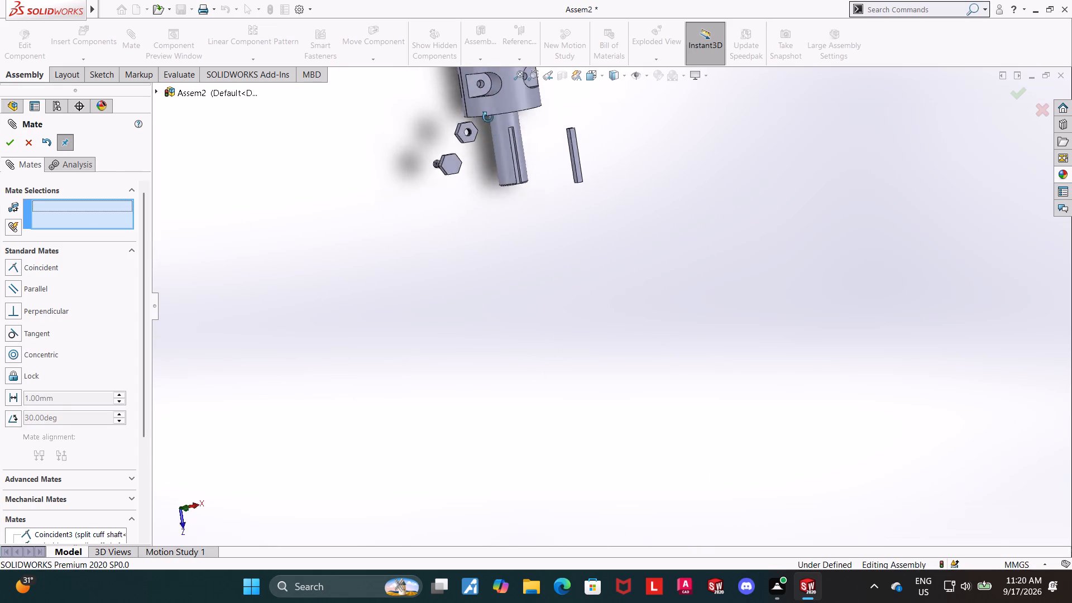
middle_drag(488, 117, 483, 74)
scroll(520, 98, up, 3)
scroll(545, 141, down, 8)
middle_drag(638, 259, 644, 61)
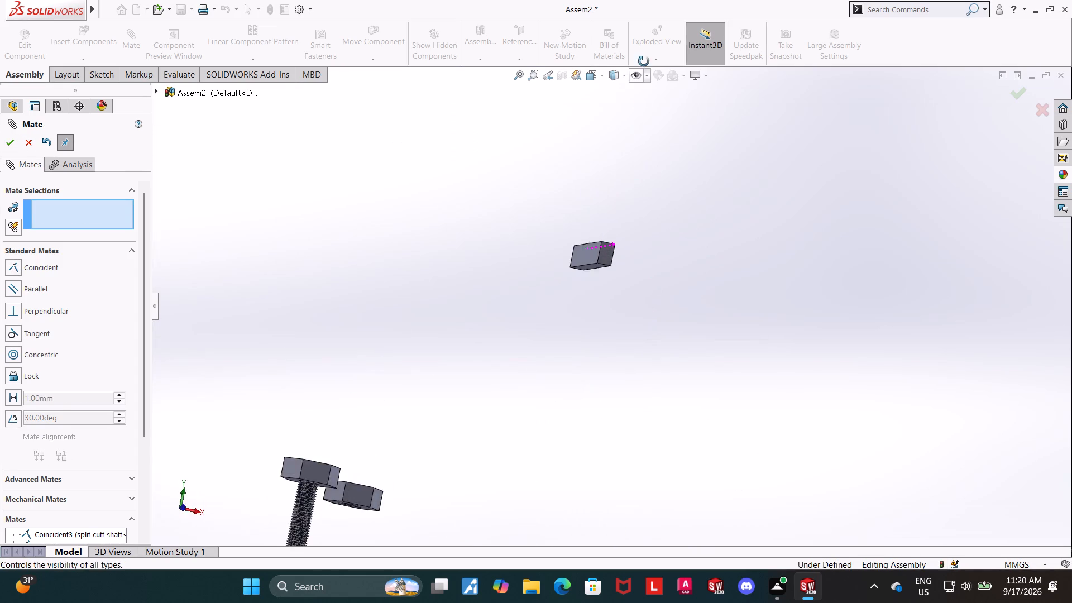
middle_drag(644, 61, 645, 53)
click(590, 269)
middle_drag(724, 277, 701, 400)
scroll(701, 398, up, 7)
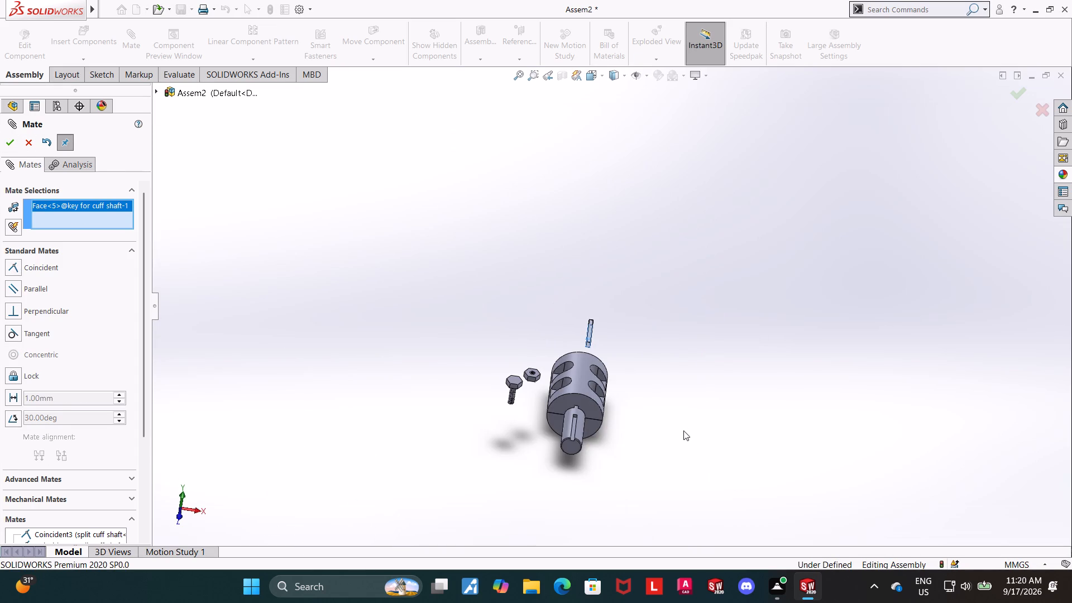
scroll(601, 425, down, 6)
ctrl+click(542, 370)
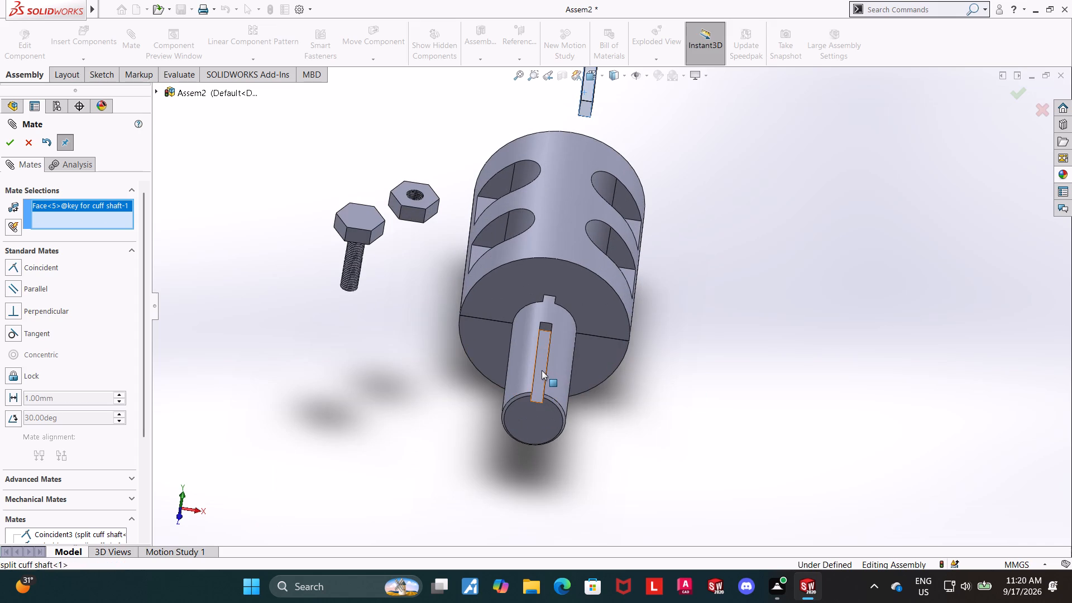
double_click(11, 141)
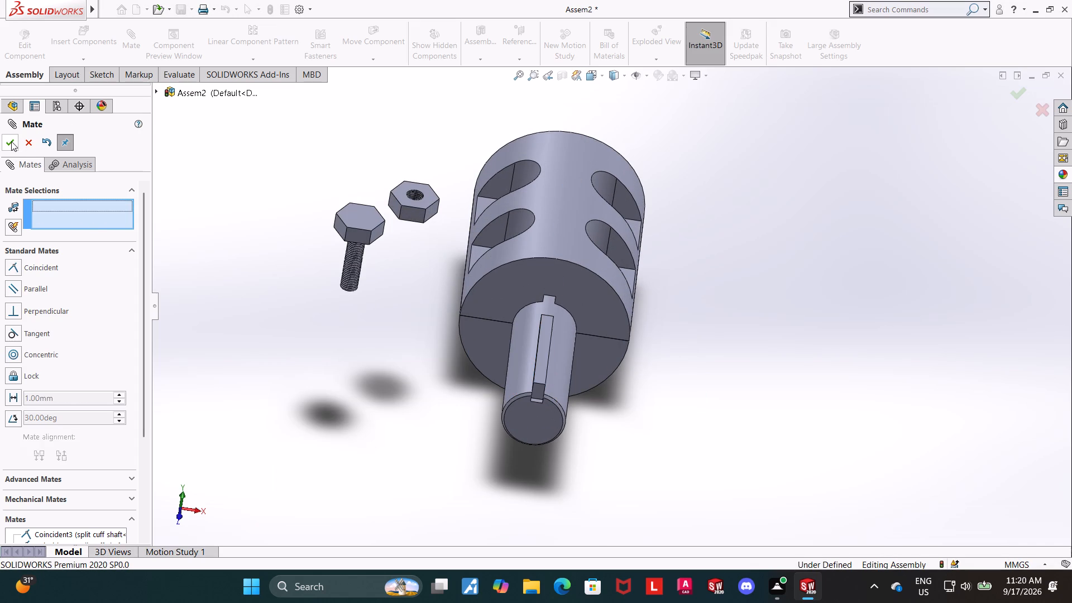
Slide the keyed shaft in and out of the bore to examine how the key lines up with the coupling's keyway.
middle_drag(758, 398, 792, 409)
click(578, 347)
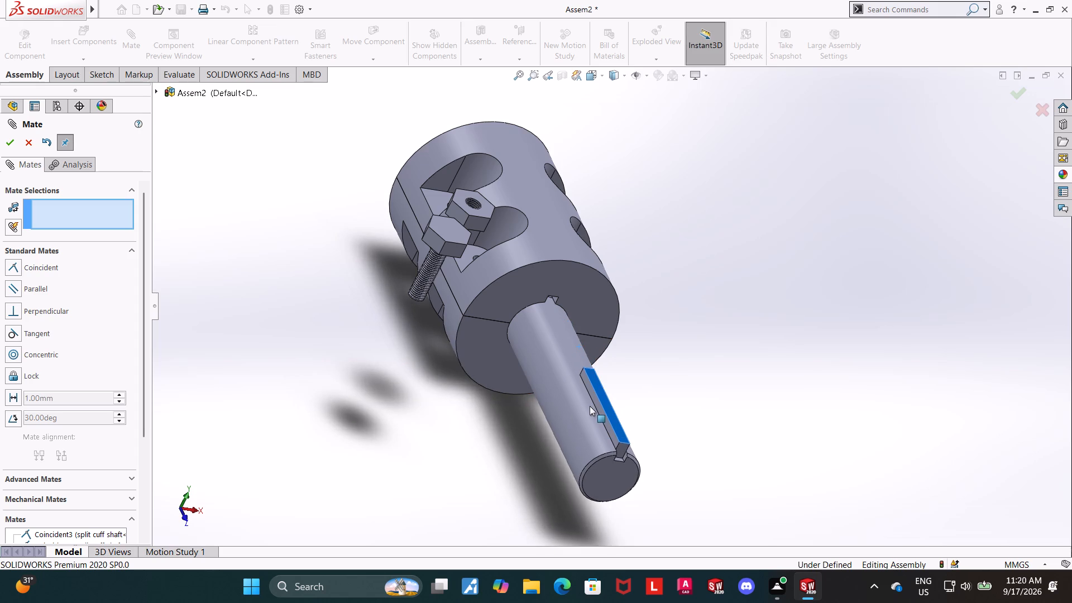
middle_drag(705, 304, 677, 227)
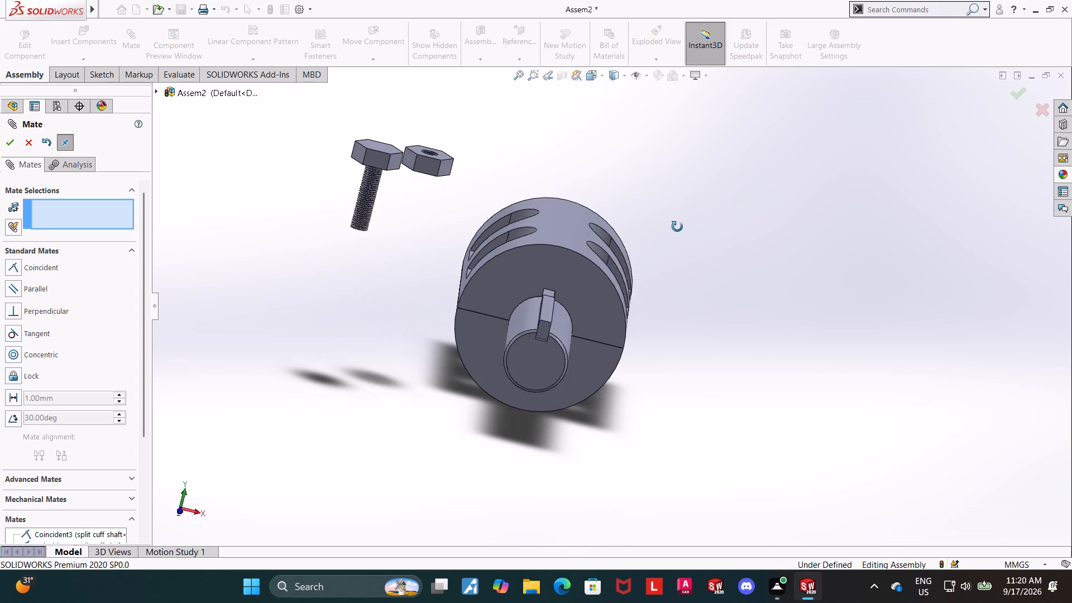
middle_drag(677, 227, 682, 219)
scroll(635, 269, down, 4)
click(729, 304)
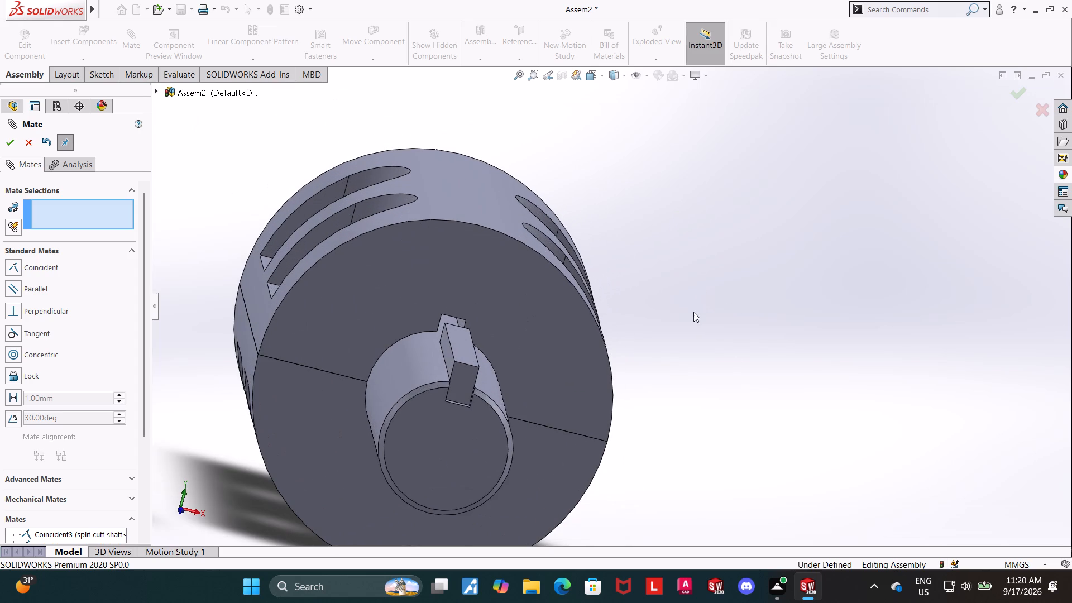
middle_drag(680, 265, 669, 244)
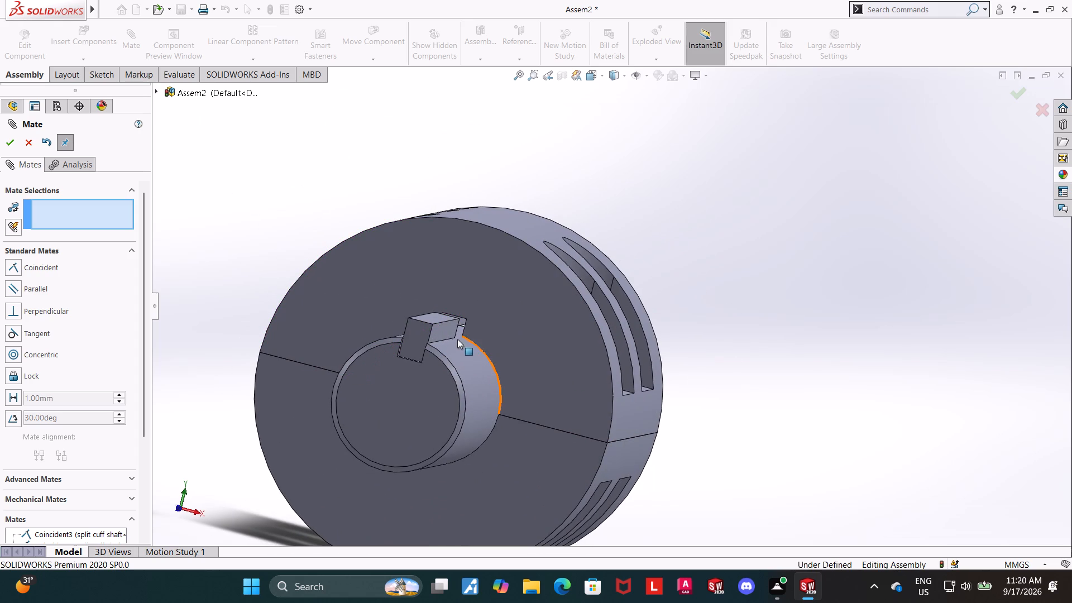
drag(441, 387, 277, 424)
click(769, 359)
scroll(772, 361, up, 1)
middle_drag(773, 362, 784, 365)
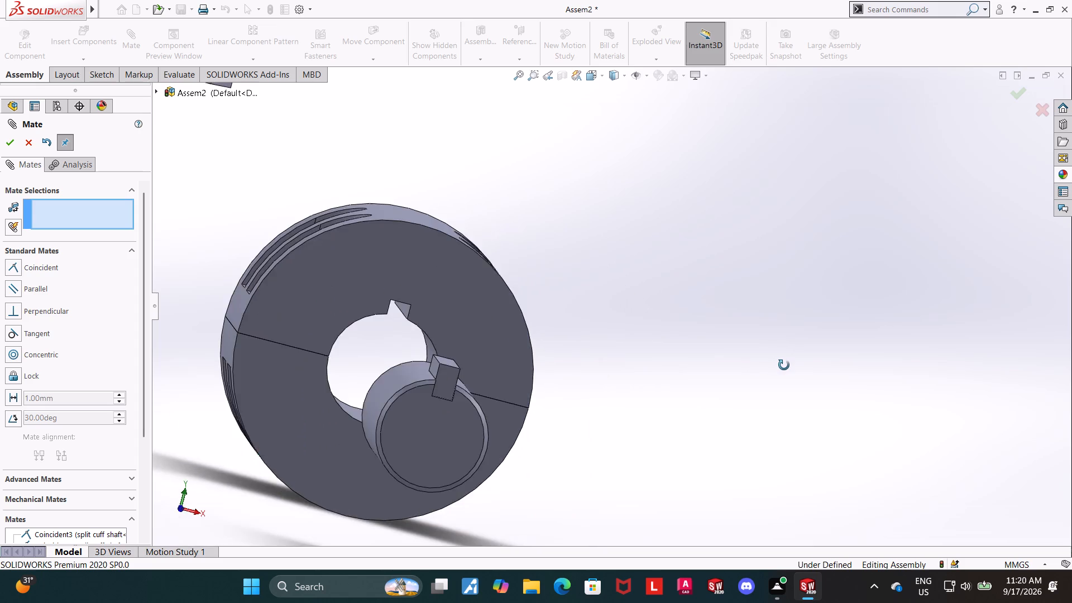
middle_drag(784, 365, 781, 362)
drag(424, 431, 434, 390)
click(654, 334)
middle_drag(651, 341, 648, 375)
scroll(647, 375, up, 5)
drag(526, 344, 517, 386)
click(782, 329)
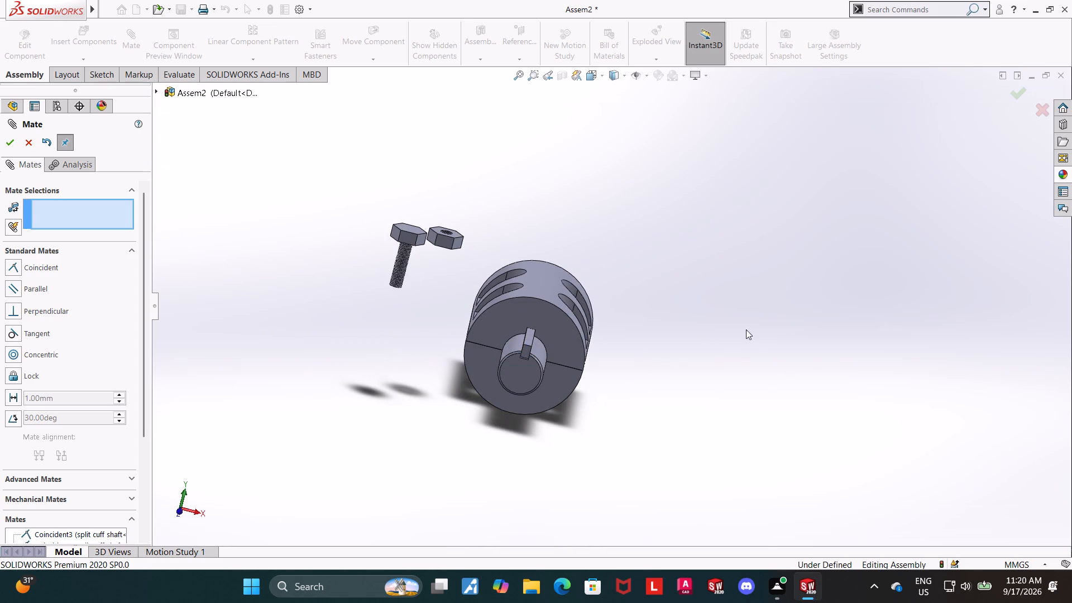
scroll(569, 334, down, 3)
drag(490, 389, 504, 363)
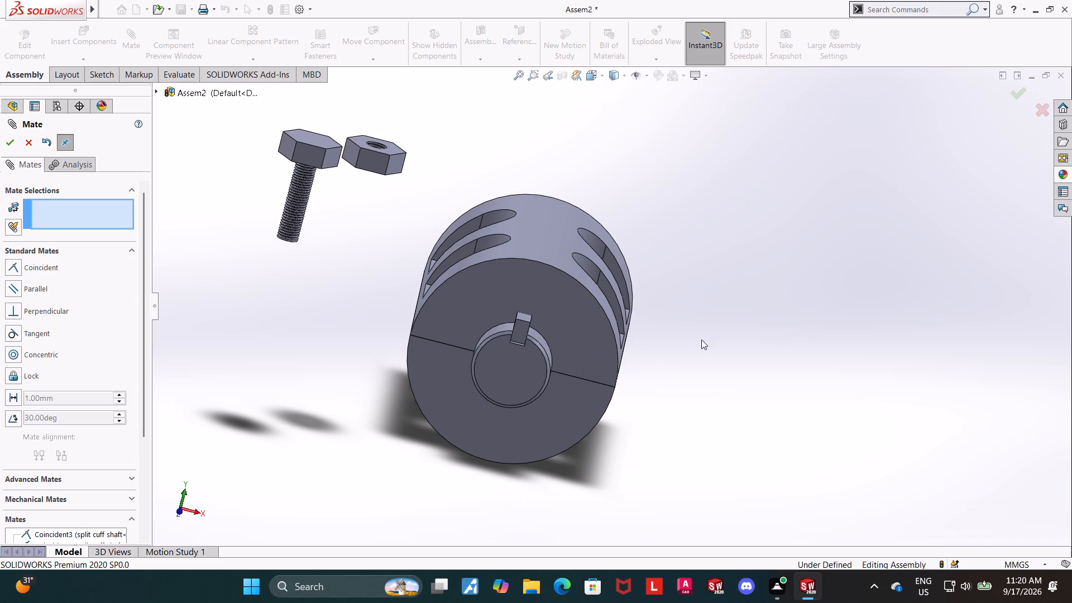
click(701, 339)
middle_drag(745, 384, 793, 436)
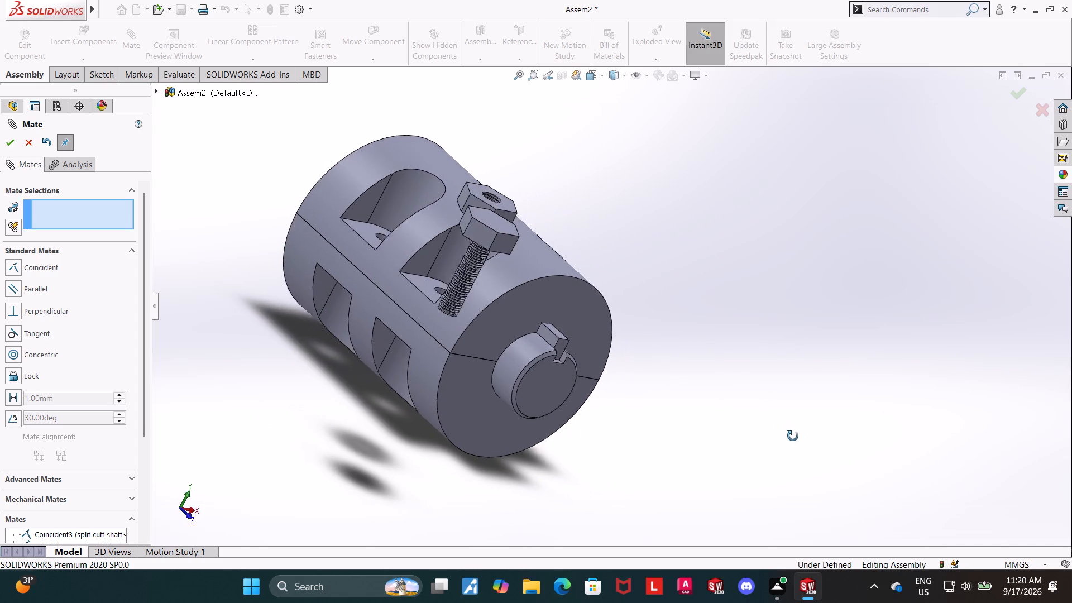
middle_drag(793, 436, 782, 437)
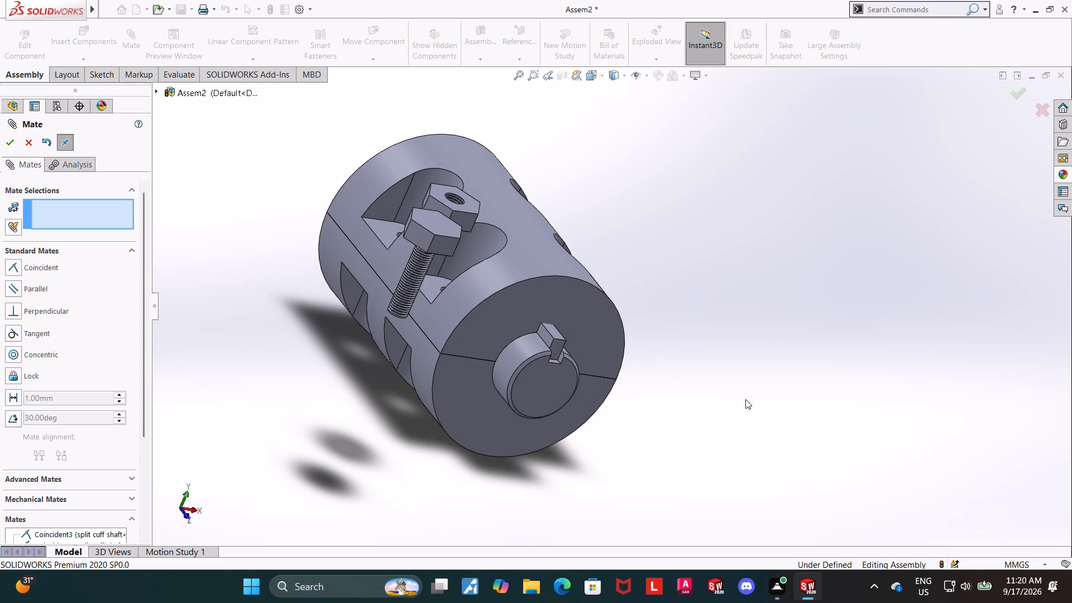
Slide the keyed shaft completely out of the coupling bore and close the Mate command.
drag(545, 391, 701, 510)
drag(565, 435, 715, 442)
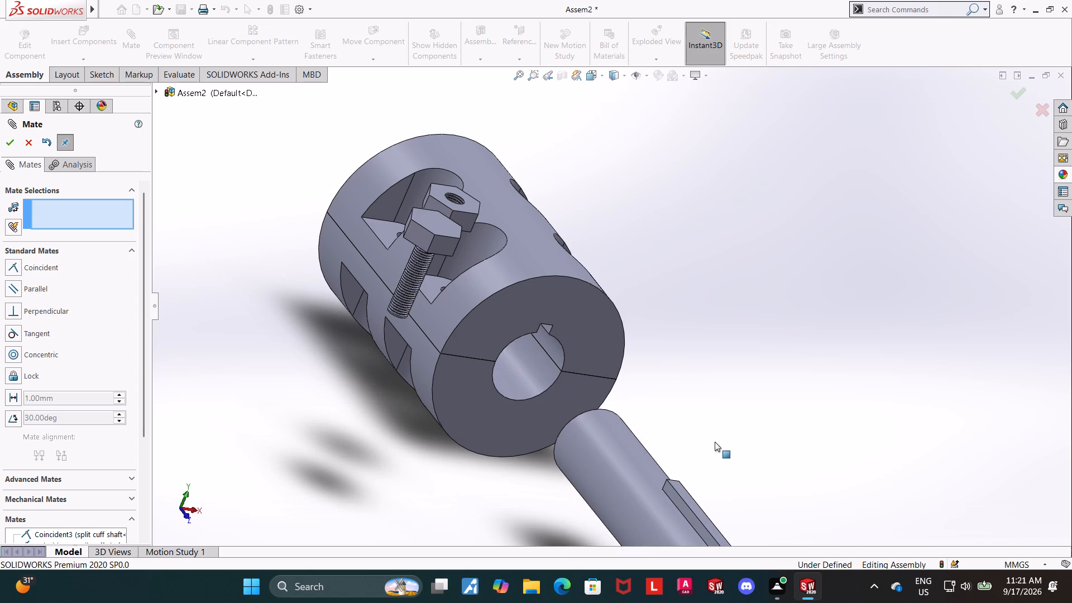
click(22, 142)
scroll(262, 312, up, 5)
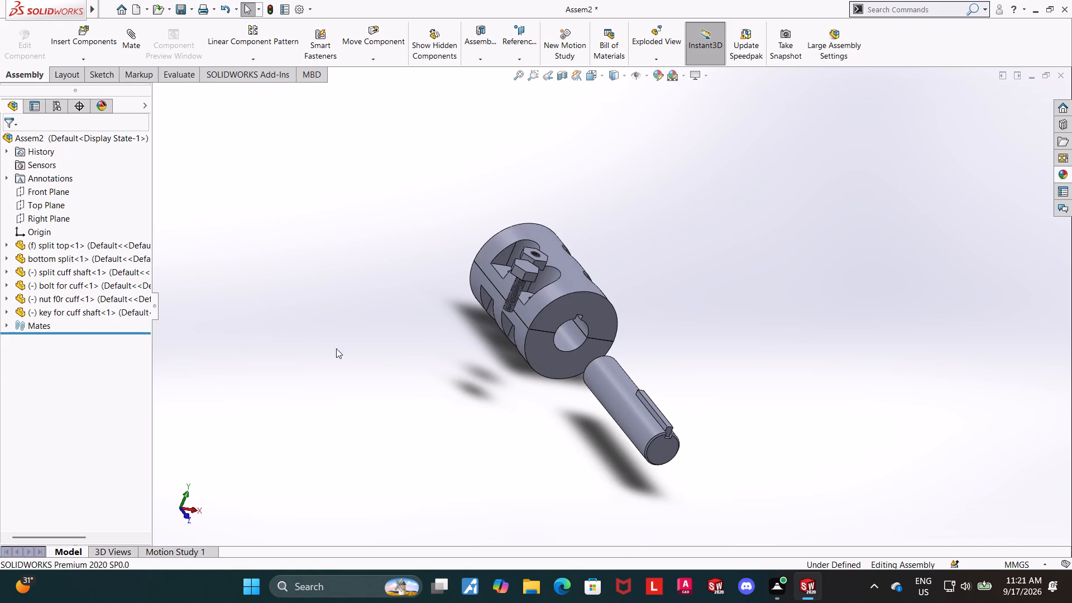
Delete the concentric mate between the shaft and the bottom split half.
click(8, 326)
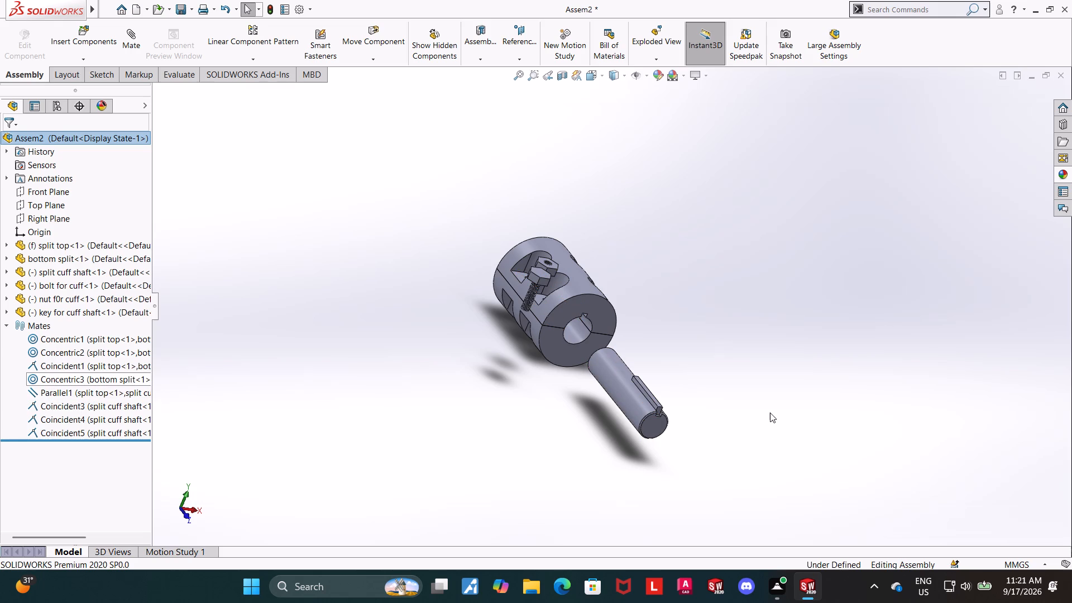
middle_drag(750, 404, 725, 412)
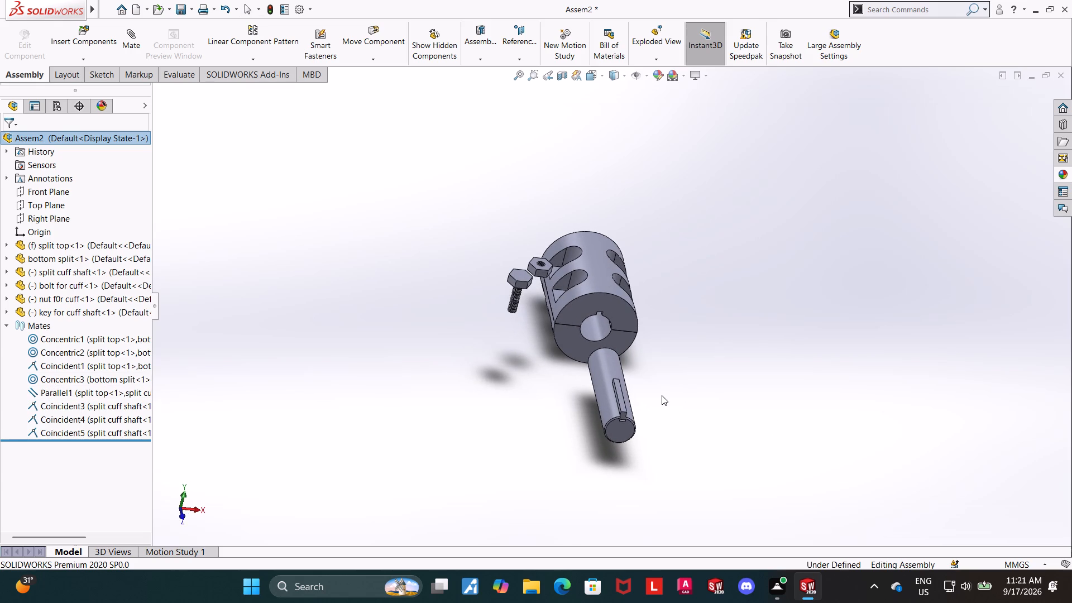
middle_drag(726, 411, 702, 409)
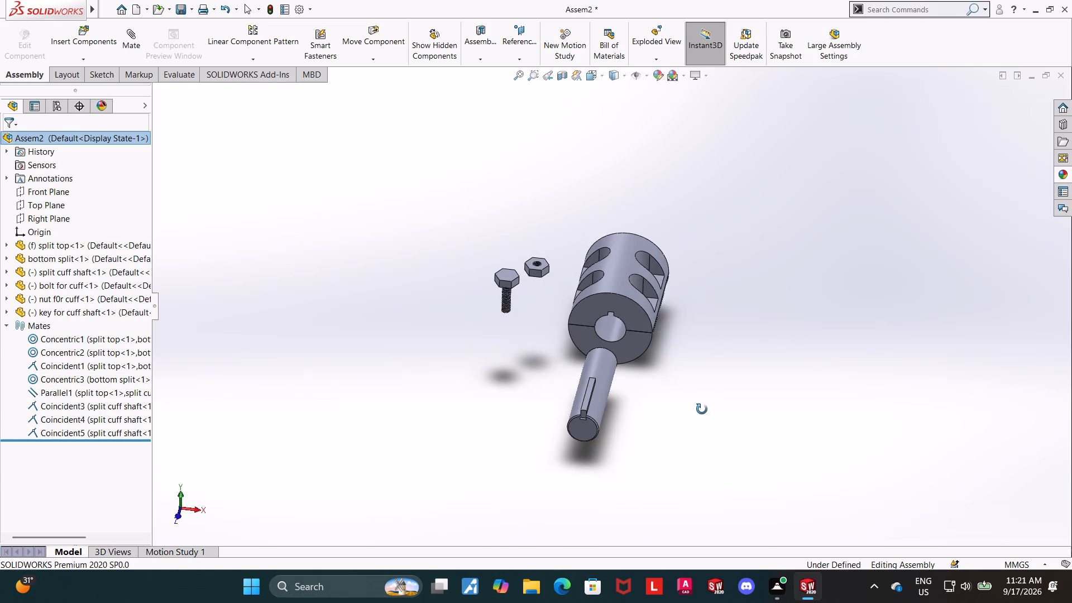
middle_drag(702, 409, 682, 401)
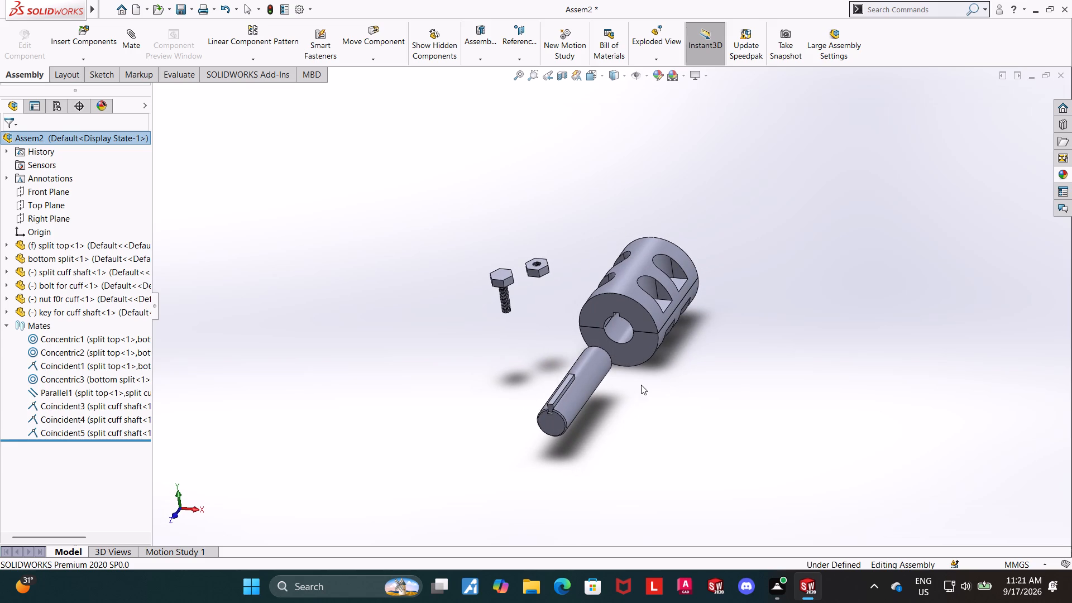
scroll(632, 384, down, 1)
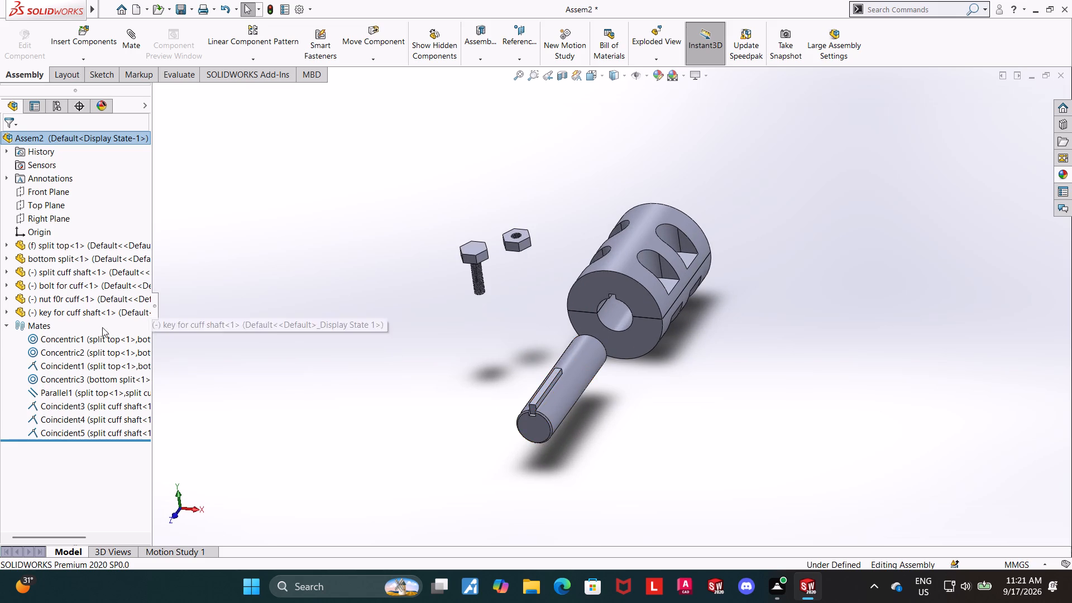
right_click(65, 379)
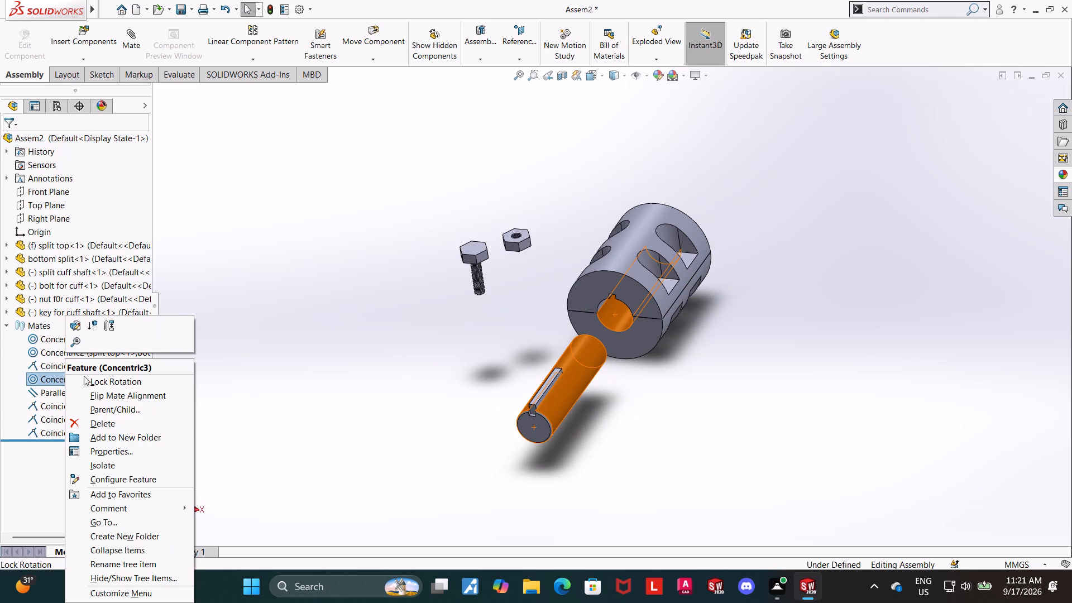
click(86, 426)
click(609, 221)
Rotate the keyed shaft end for end with the triad so its keyway end faces the coupling.
right_click(563, 394)
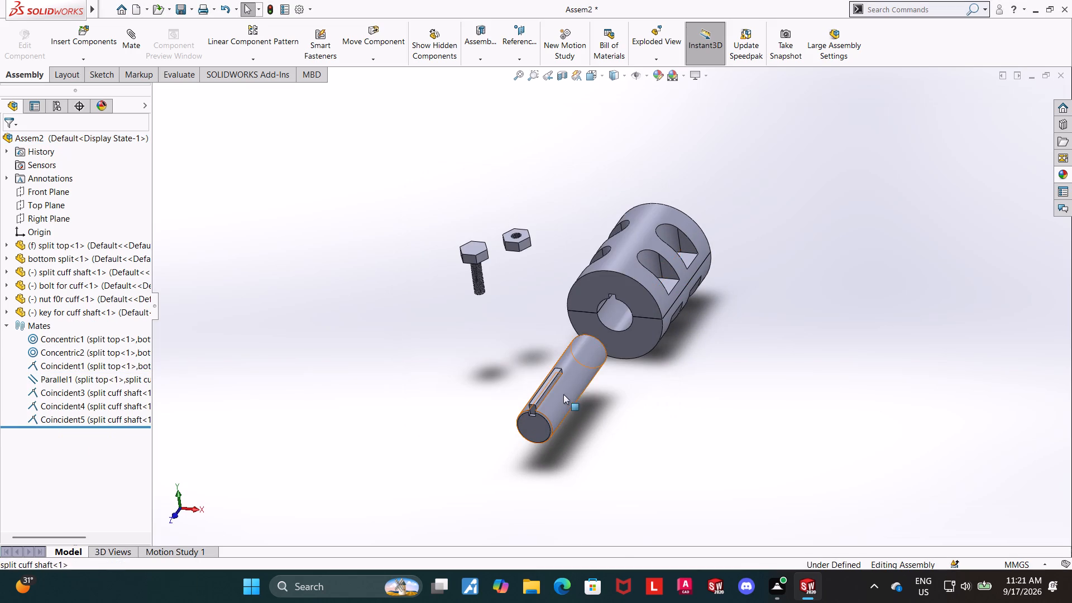
click(605, 378)
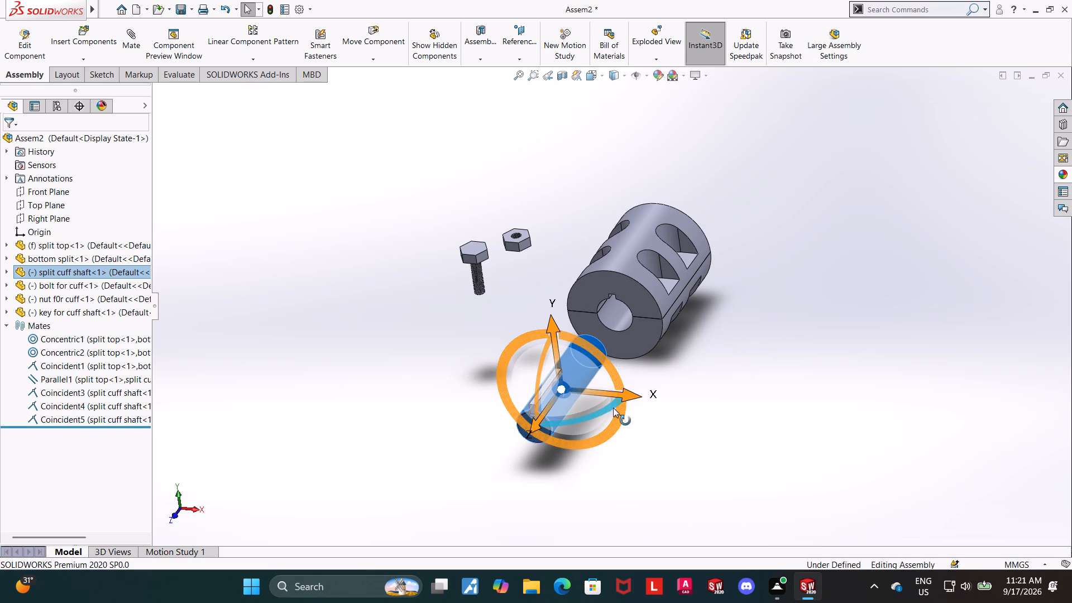
drag(610, 406, 341, 331)
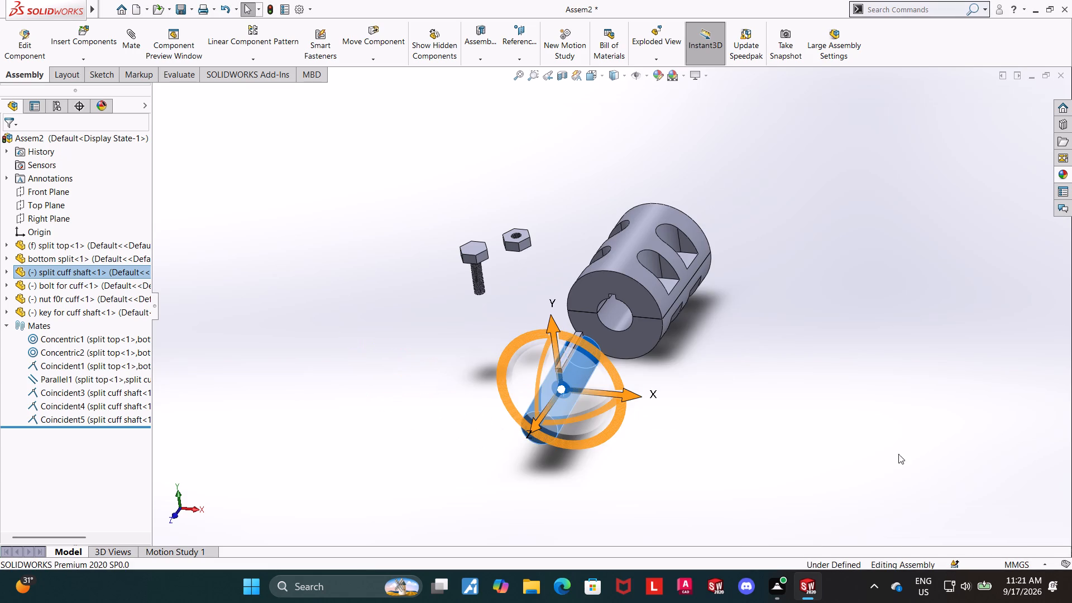
click(901, 456)
Mate the shaft's cylindrical face concentric with the bore of the bottom split half.
middle_drag(831, 387, 768, 434)
scroll(821, 388, up, 1)
scroll(768, 434, down, 1)
middle_drag(620, 401, 639, 387)
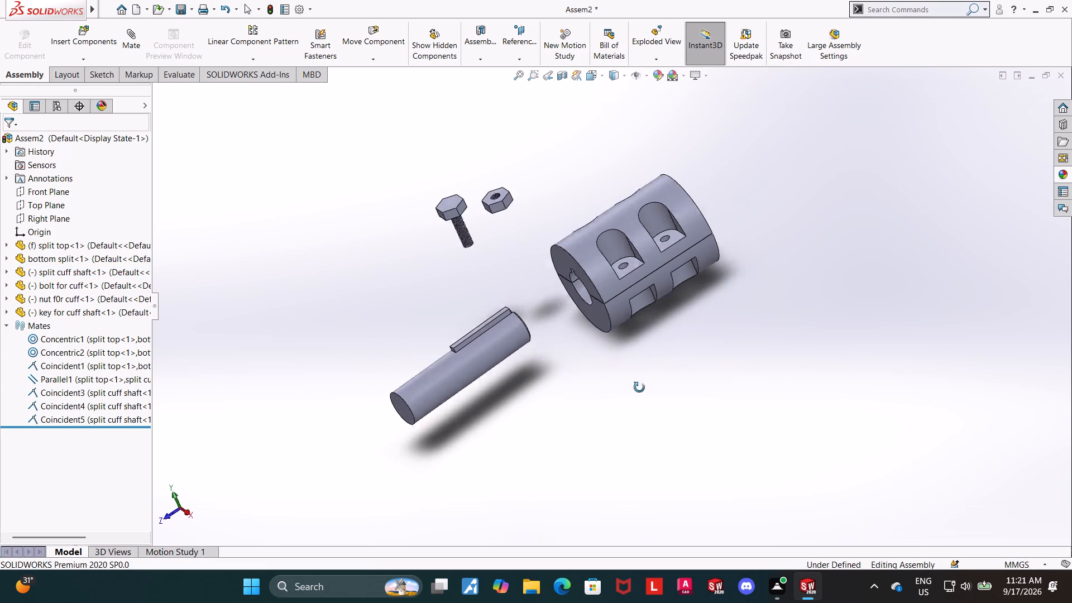
middle_drag(639, 387, 673, 373)
click(504, 343)
click(666, 359)
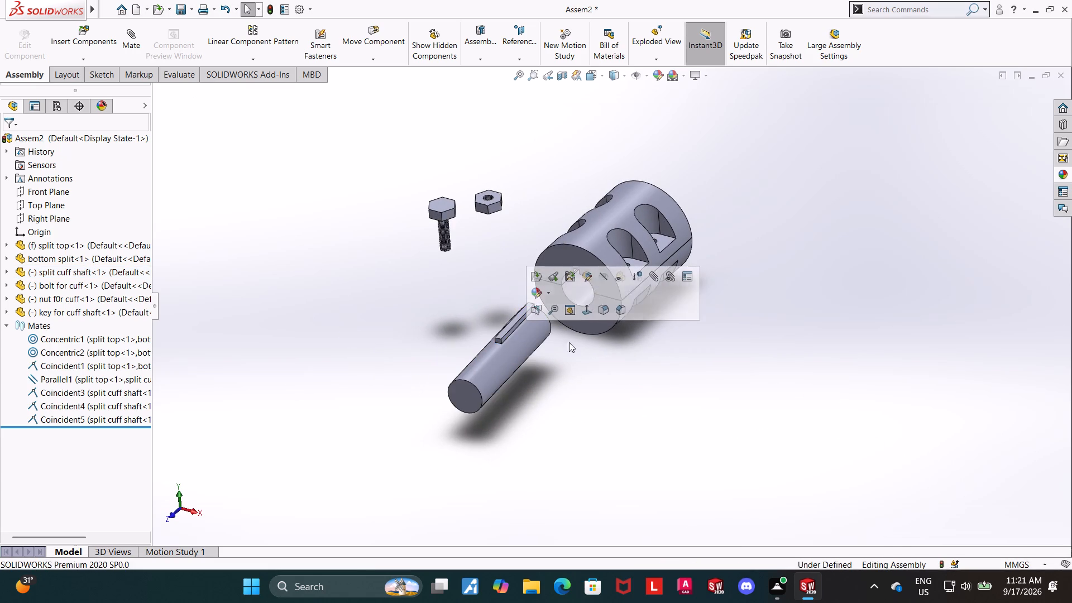
click(678, 409)
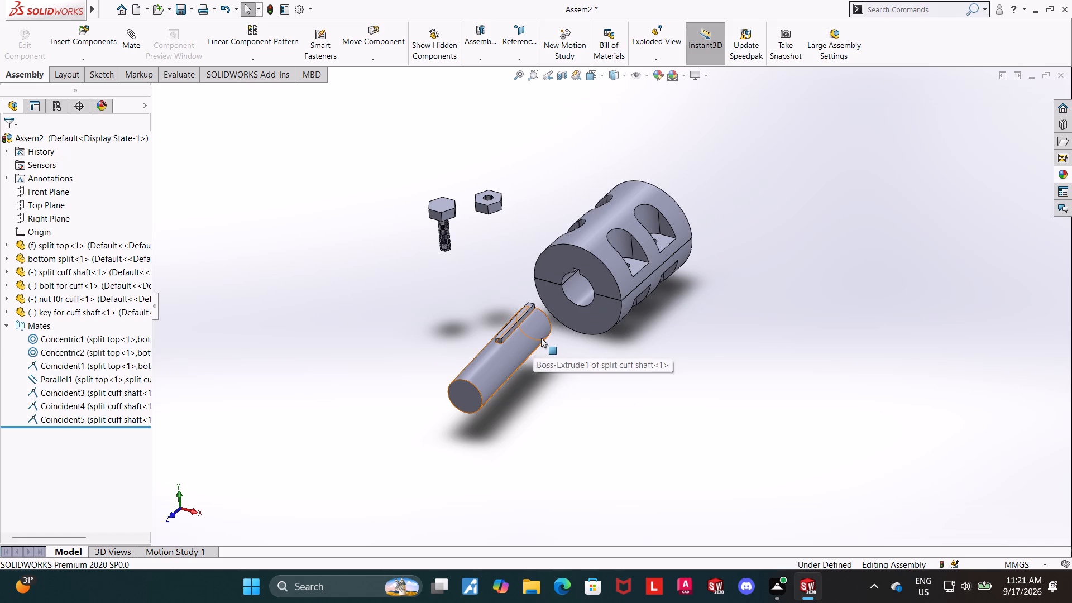
click(541, 336)
ctrl+click(577, 299)
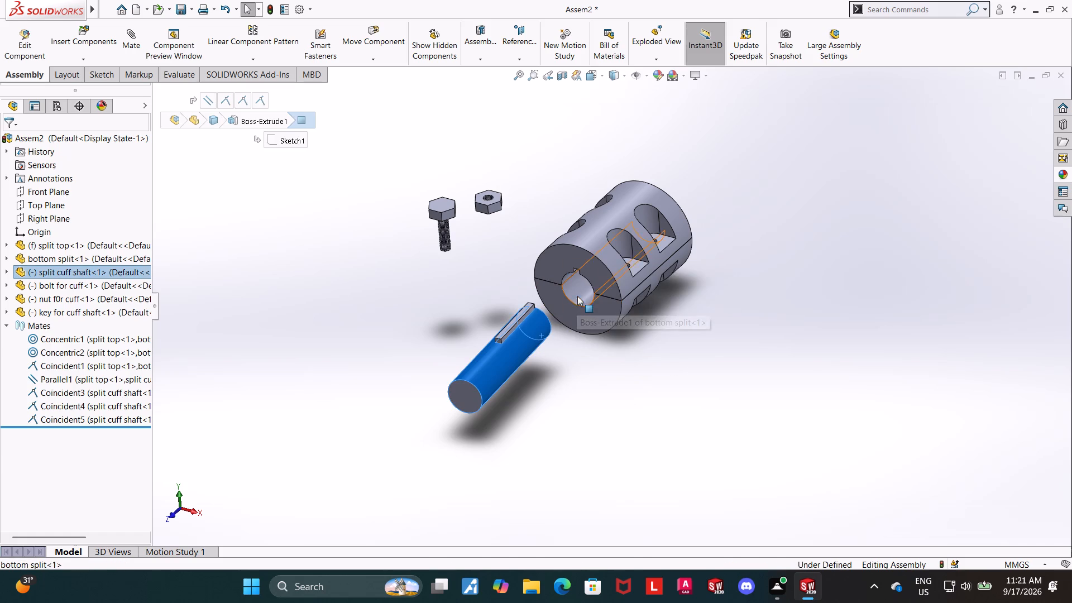
click(131, 37)
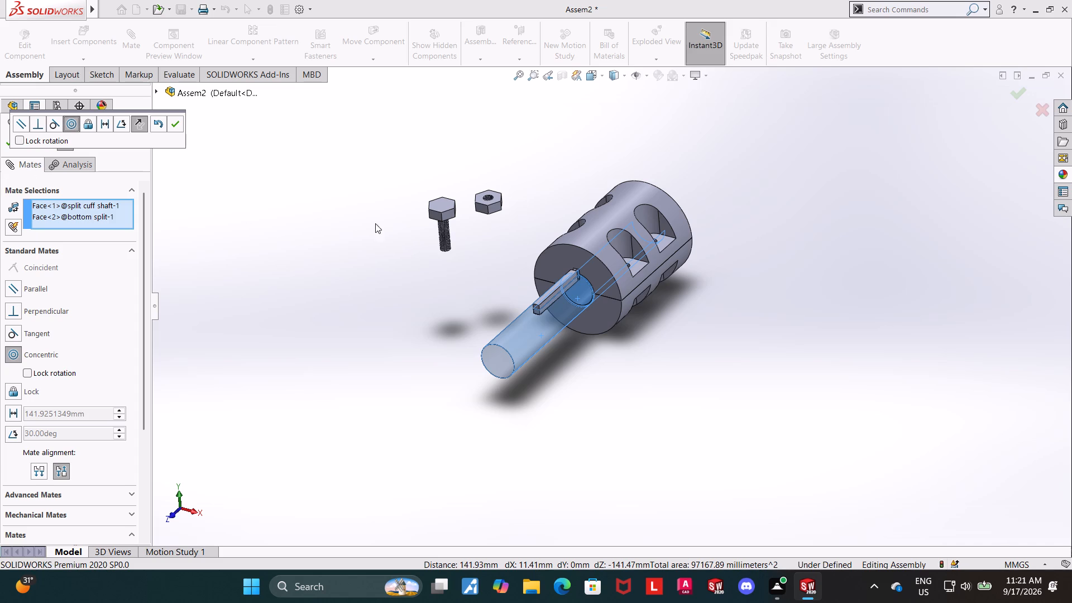
click(178, 119)
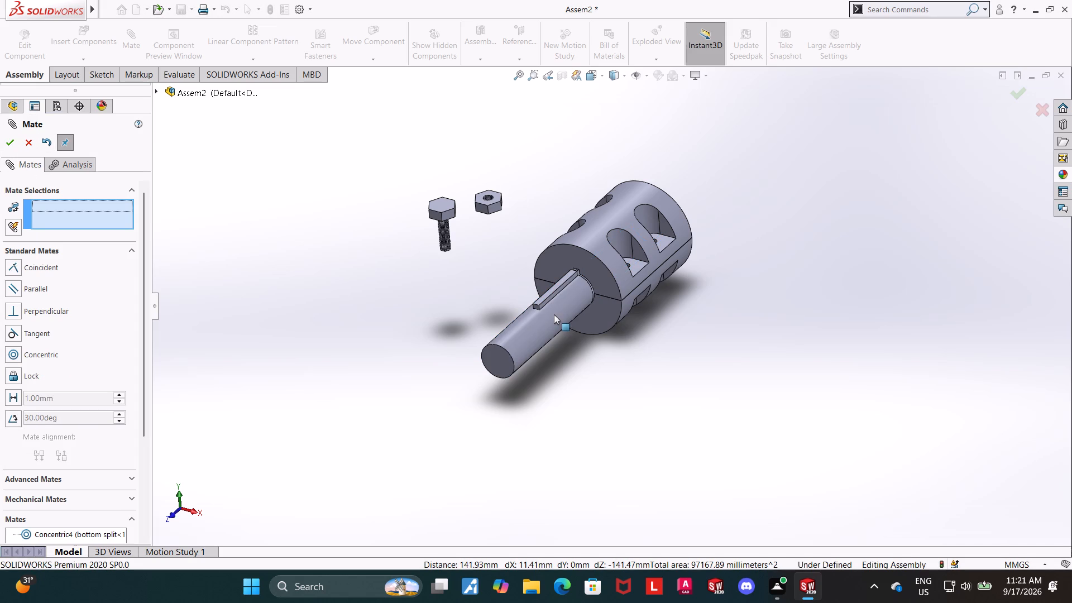
Slide the keyed shaft out of the coupling and add another concentric mate between its cylindrical face and the bottom split half's bore.
drag(553, 314, 490, 361)
click(638, 366)
click(507, 359)
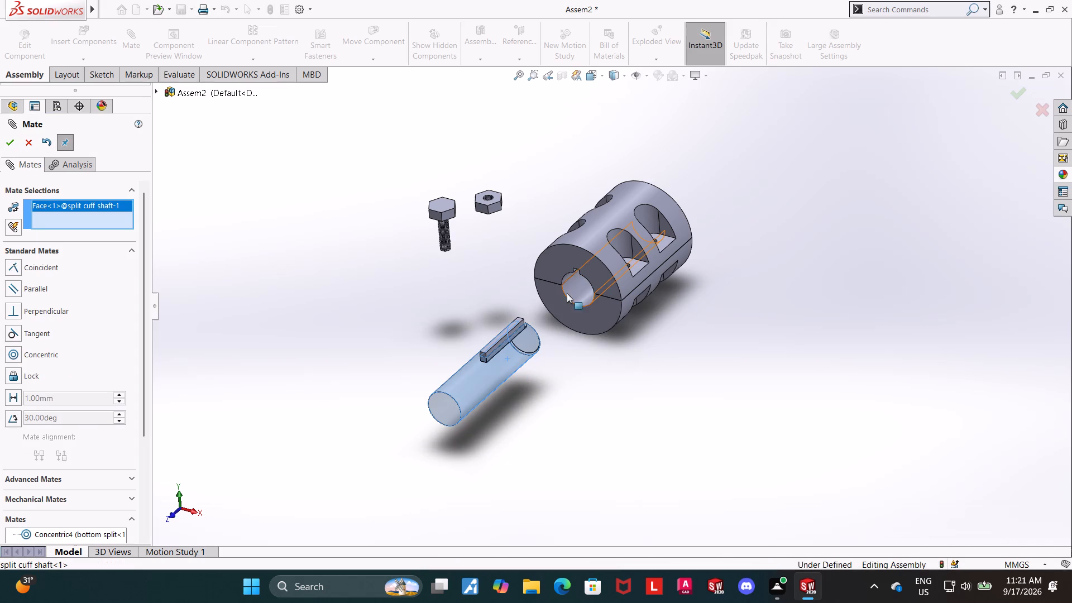
ctrl+click(571, 291)
click(9, 145)
Slide the keyed shaft partway into the coupling bore, check its fit from several sides, and close the Mate command.
click(658, 431)
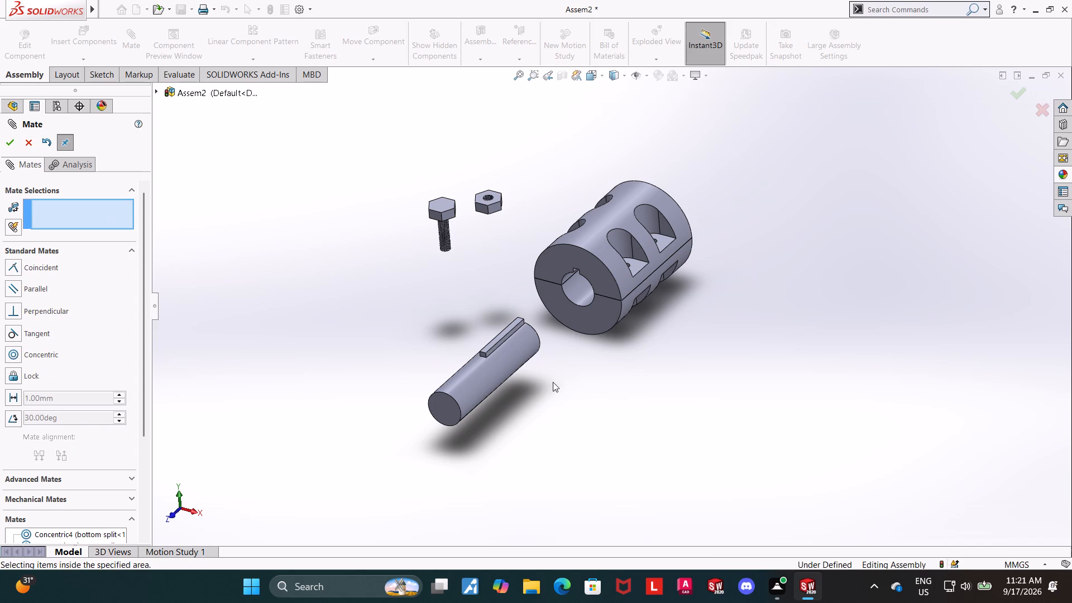
drag(483, 364, 577, 293)
click(883, 342)
middle_drag(870, 265, 793, 353)
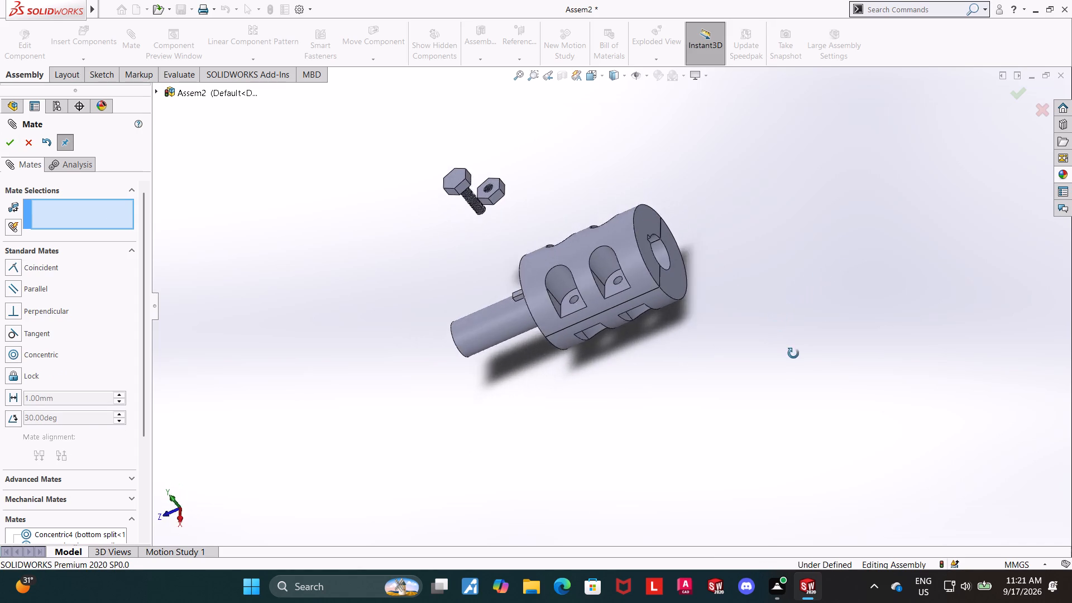
middle_drag(793, 353, 822, 342)
scroll(750, 284, down, 3)
middle_drag(778, 278, 771, 317)
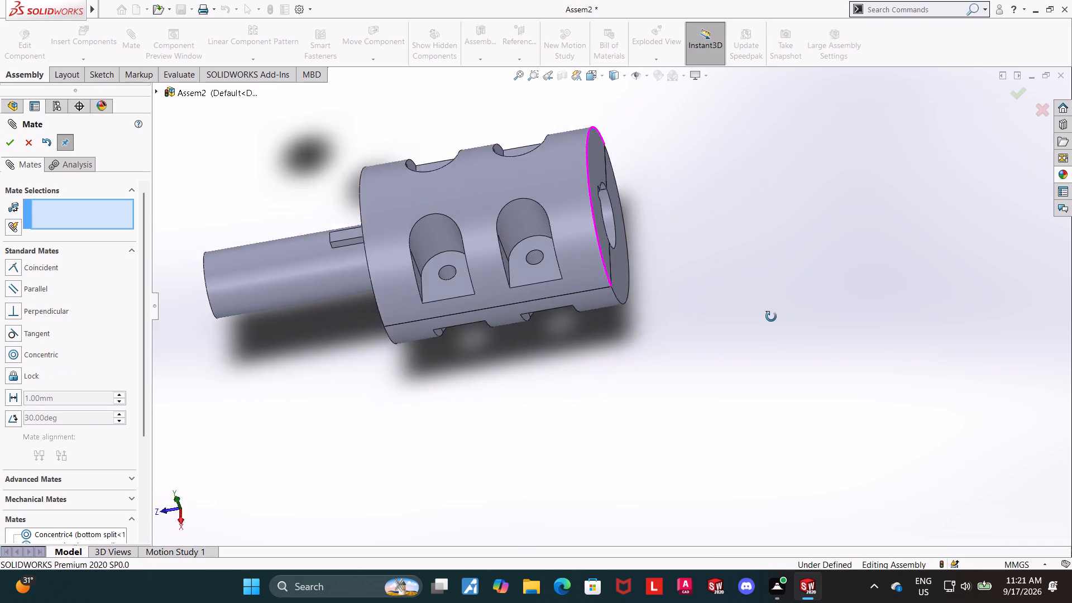
middle_drag(771, 317, 782, 285)
scroll(635, 285, up, 3)
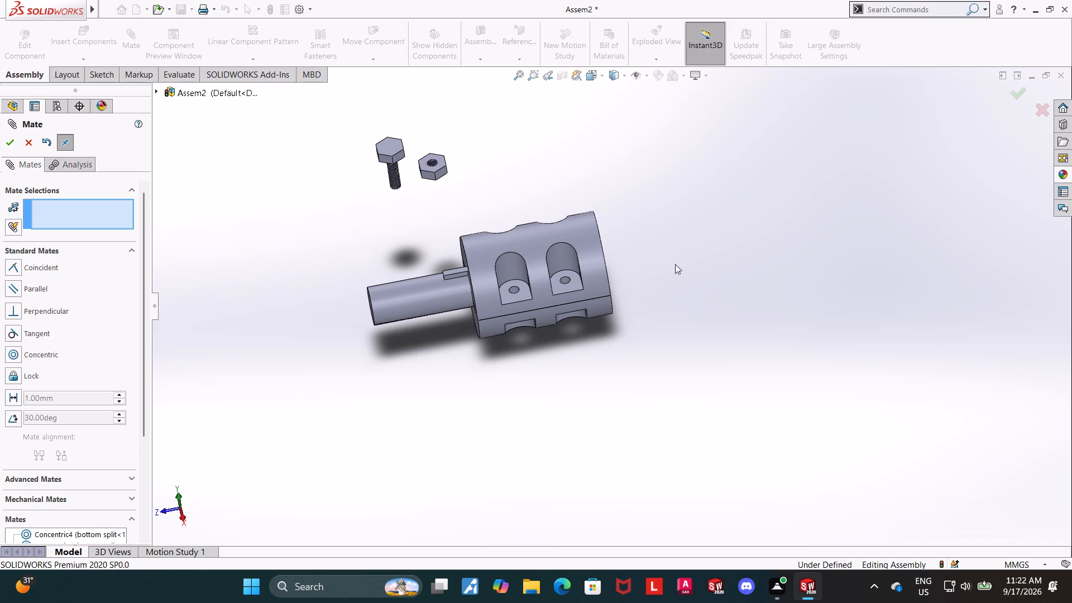
middle_drag(682, 261, 701, 257)
click(35, 135)
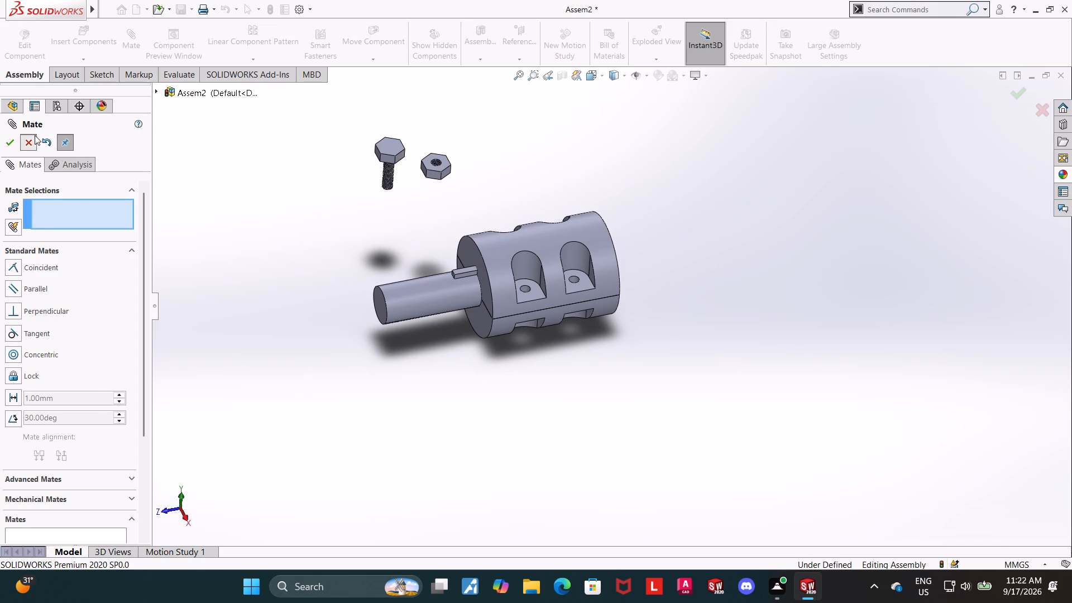
Create three copies of the bolt and spread them out above the coupling.
scroll(320, 229, down, 5)
scroll(567, 222, up, 7)
scroll(667, 209, down, 4)
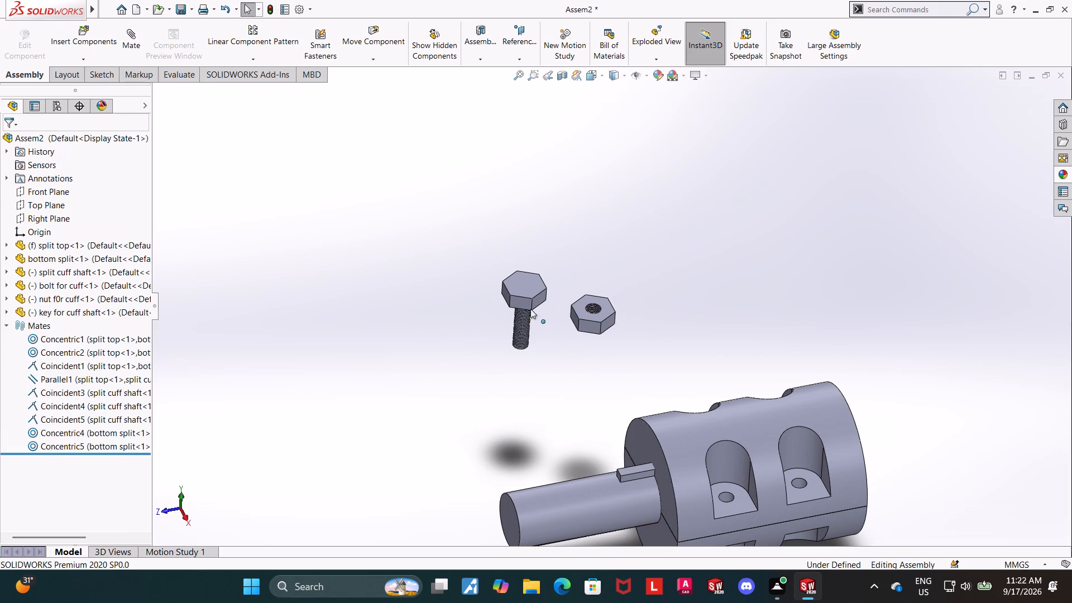
ctrl+drag(527, 303, 393, 283)
ctrl+drag(529, 293, 312, 388)
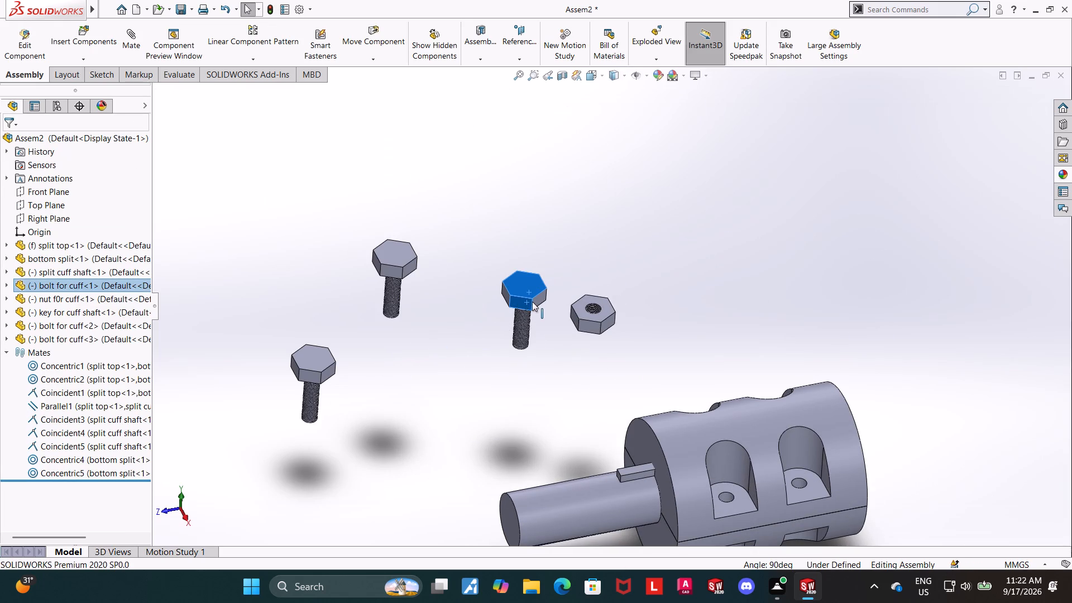
ctrl+drag(532, 301, 538, 205)
ctrl+click(648, 284)
Move the nut away from the bolts and create three copies of it, placed close to the original.
drag(602, 315, 708, 265)
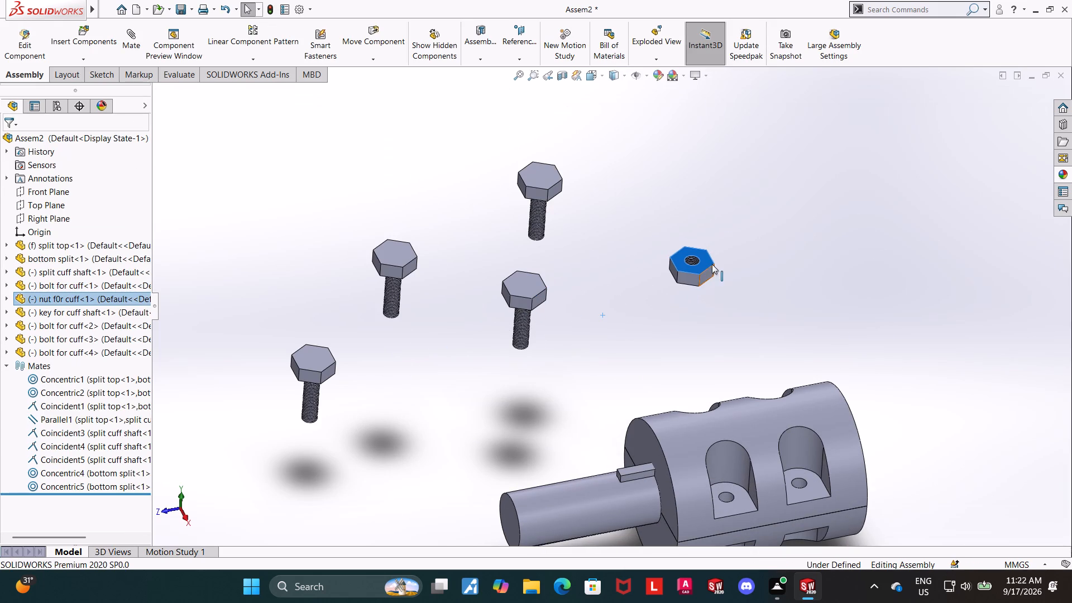
click(829, 280)
ctrl+drag(698, 269, 807, 244)
drag(694, 269, 696, 269)
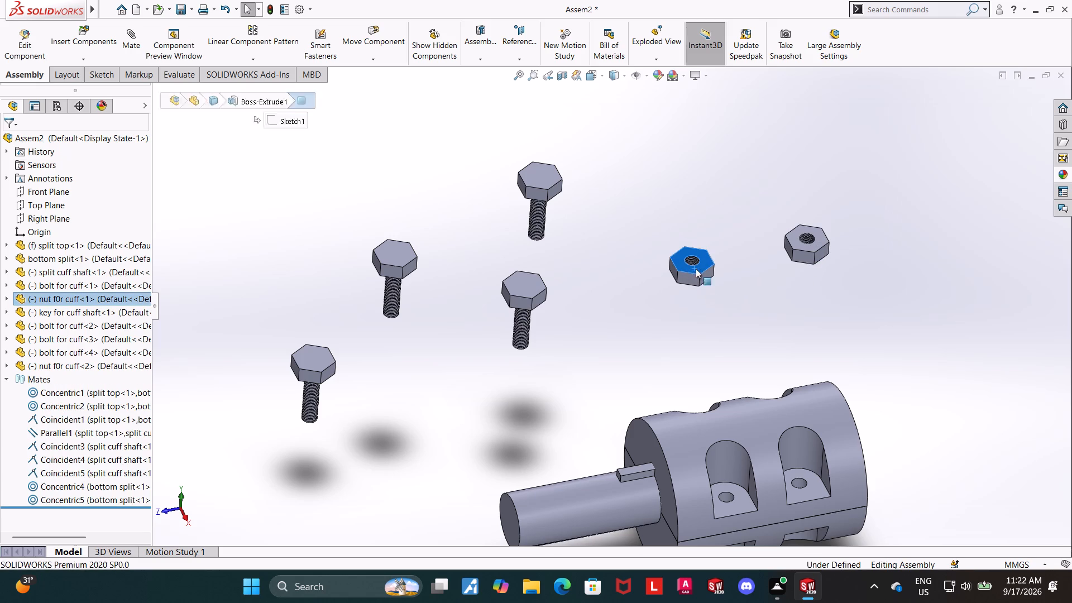
drag(696, 269, 854, 285)
drag(851, 290, 726, 256)
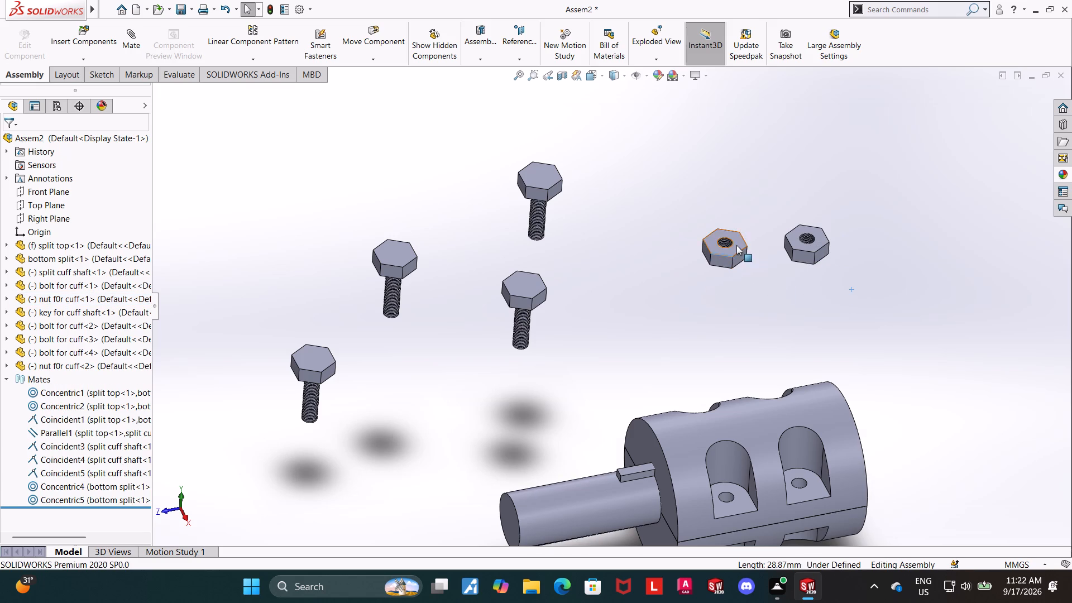
click(736, 245)
click(830, 315)
ctrl+drag(738, 248, 784, 288)
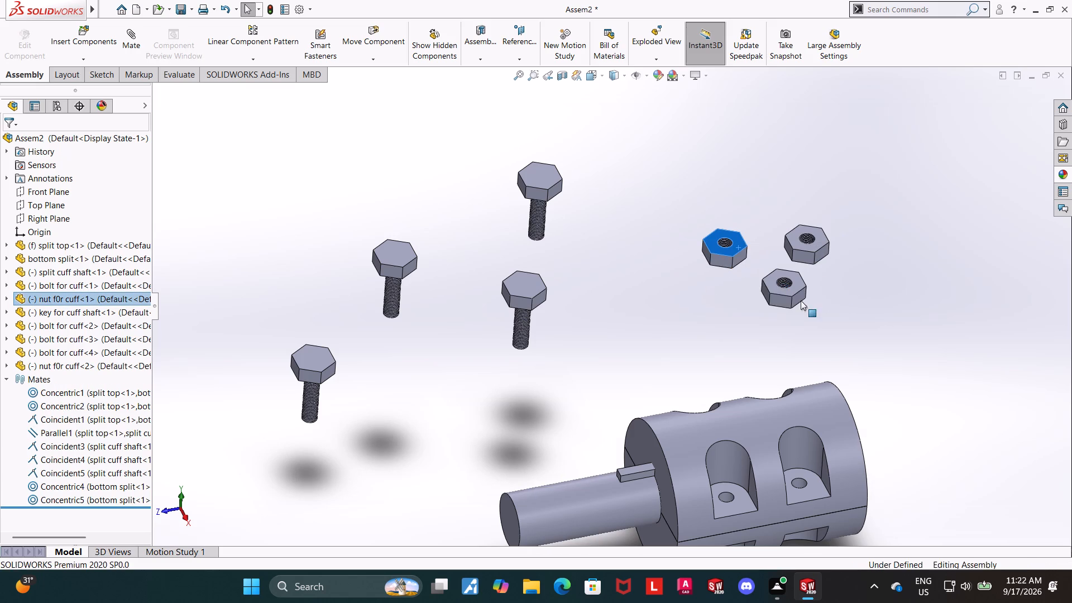
ctrl+drag(730, 248, 759, 180)
click(934, 272)
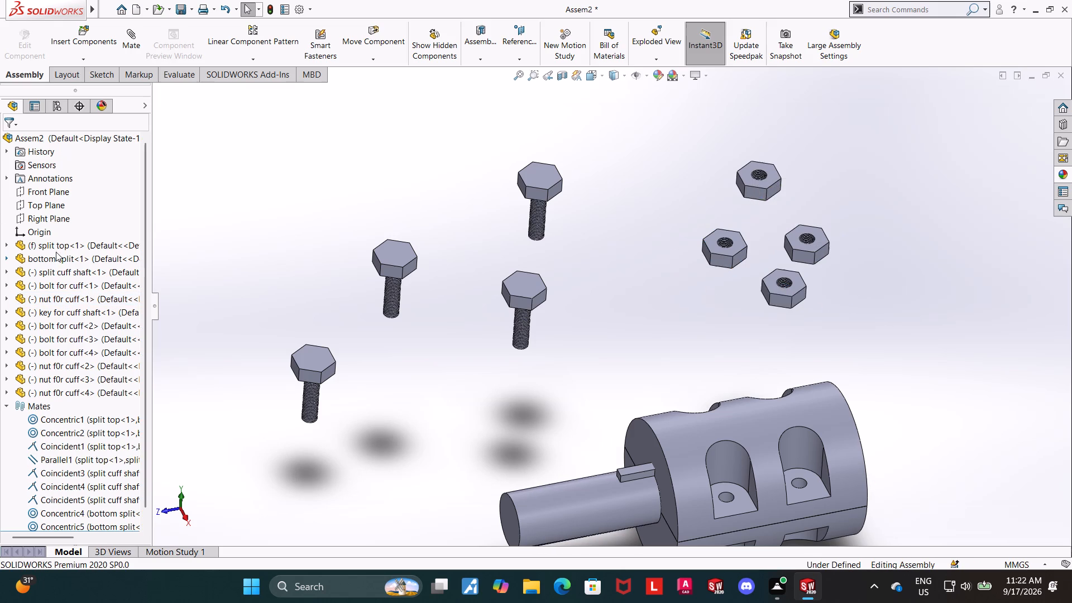
Add a second instance each of the split cuff shaft and the key for cuff shaft to the assembly.
scroll(418, 407, up, 6)
scroll(649, 419, down, 3)
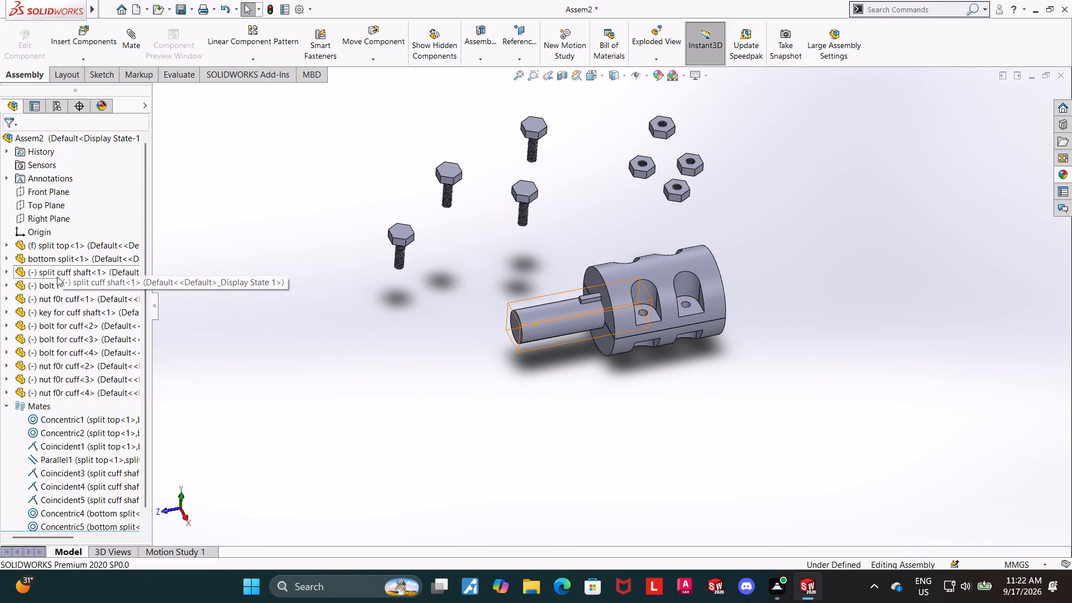
ctrl+drag(57, 275, 299, 356)
click(516, 435)
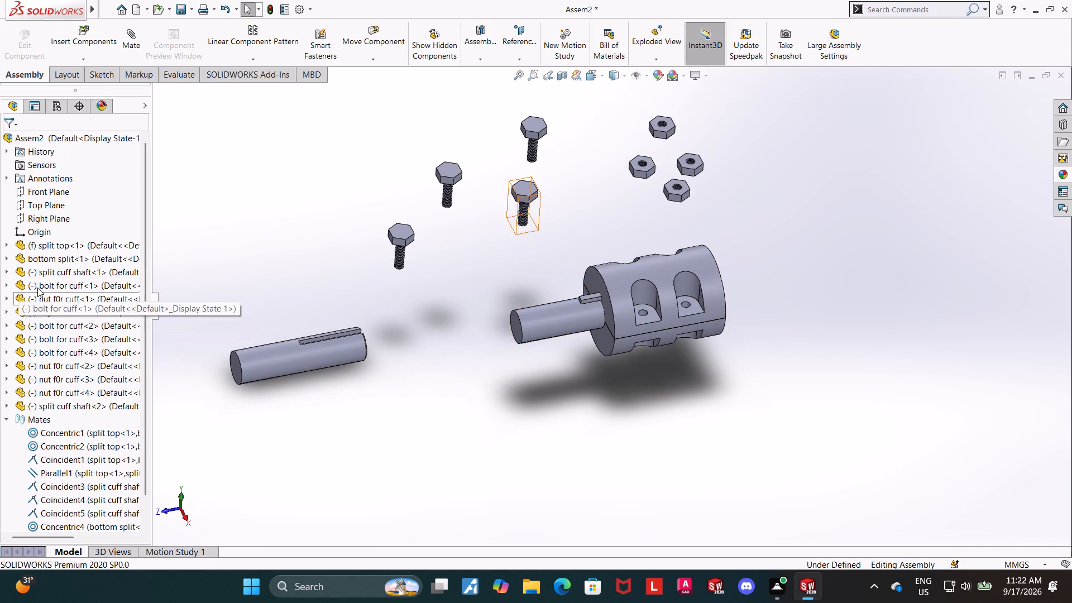
drag(61, 314, 432, 401)
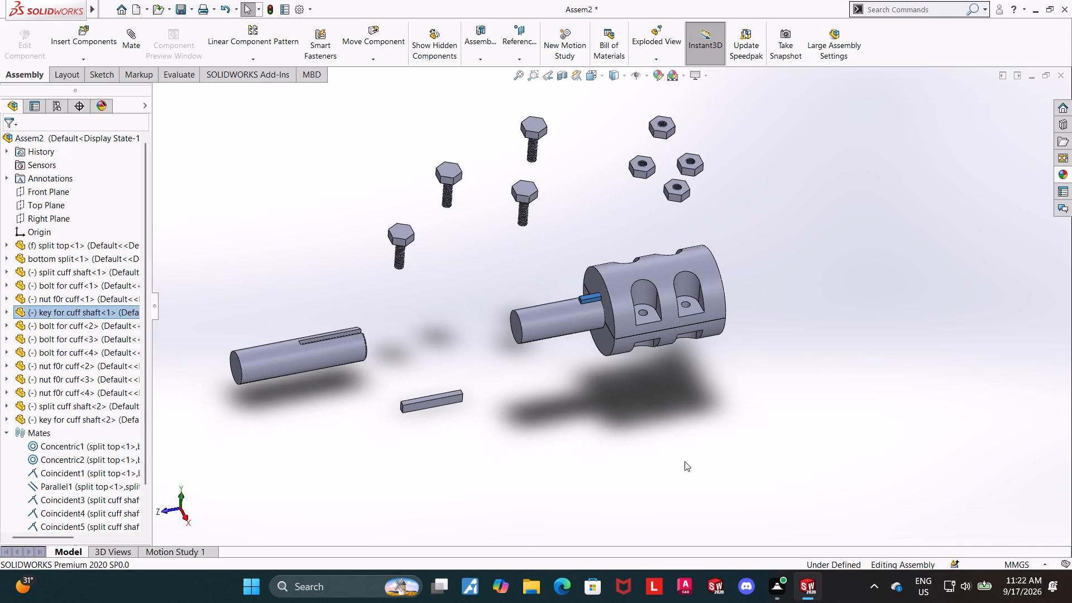
click(685, 461)
Move the second shaft to the opposite end of the coupling and rotate it 180° with the triad so its keyway faces the bore.
drag(314, 361, 887, 296)
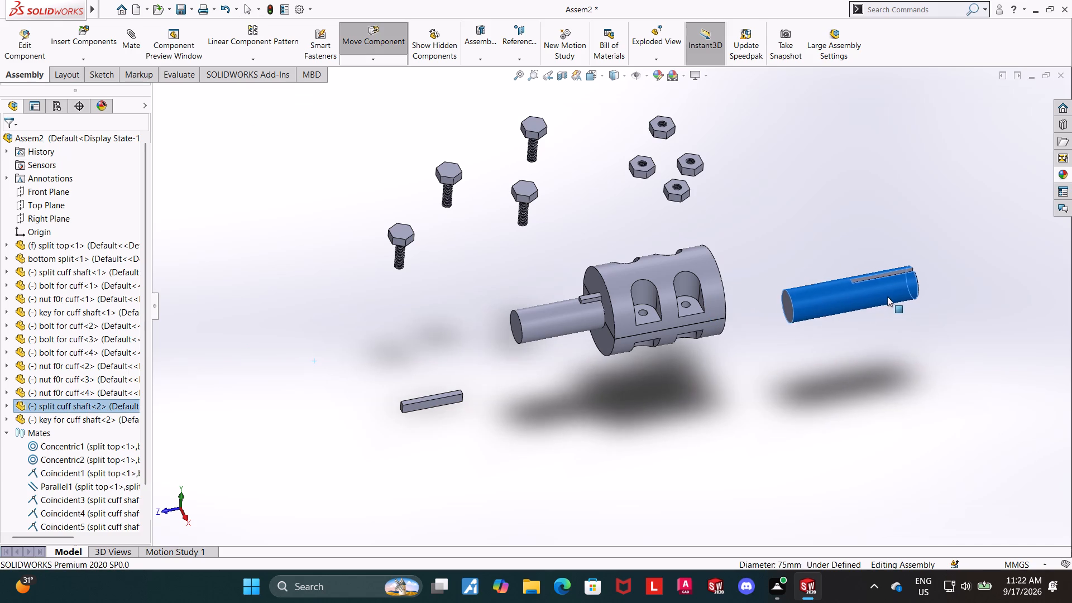
drag(887, 296, 888, 296)
right_click(867, 289)
click(899, 384)
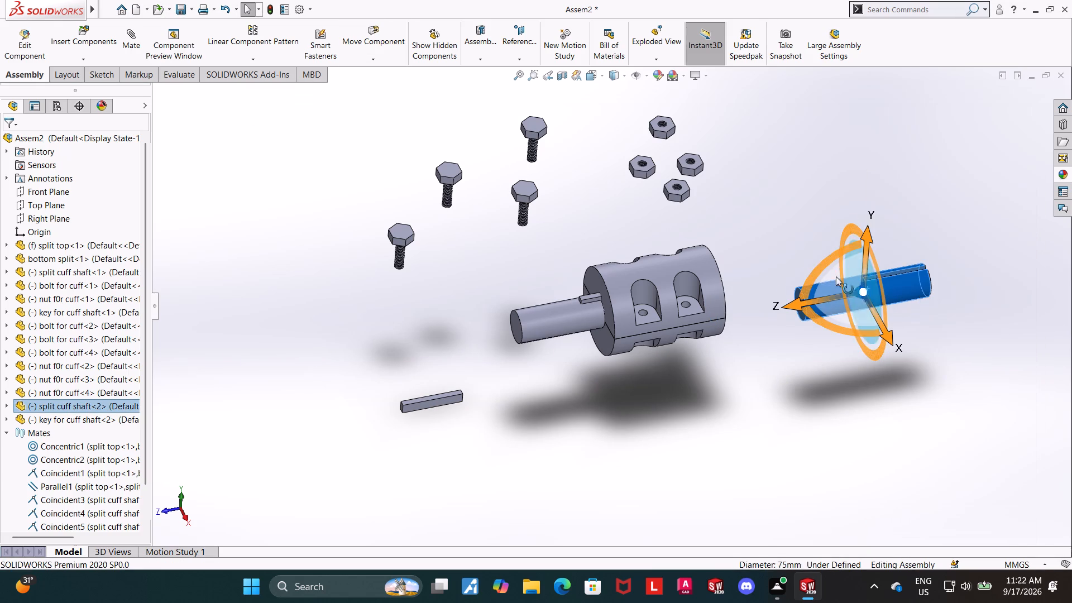
drag(834, 324, 920, 222)
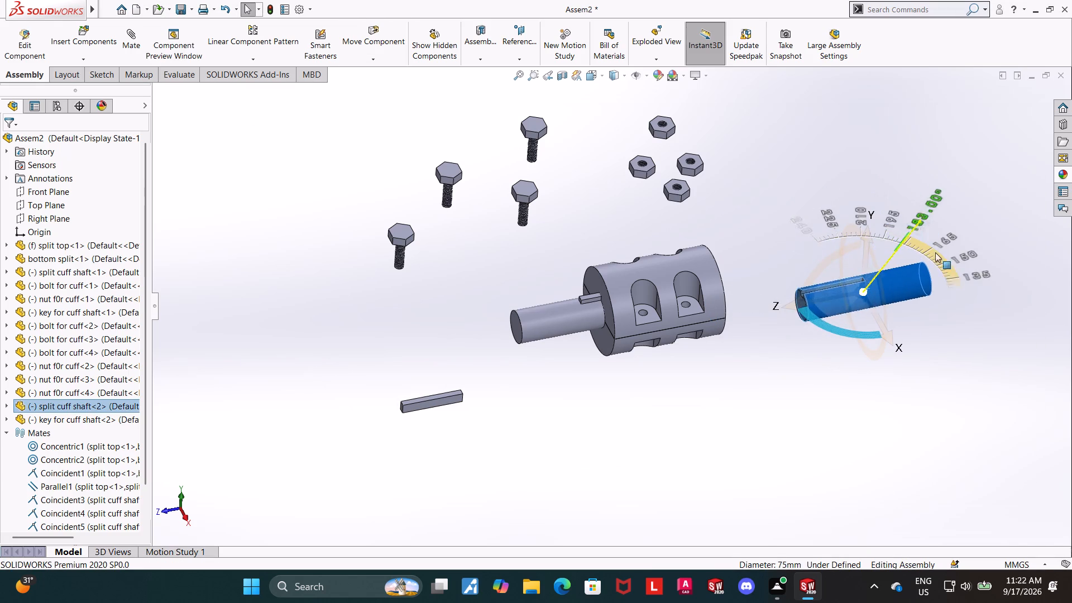
click(952, 381)
Mate the second shaft's cylindrical face concentric with the bore of the bottom split half.
middle_drag(927, 310, 887, 322)
scroll(809, 314, down, 3)
click(760, 301)
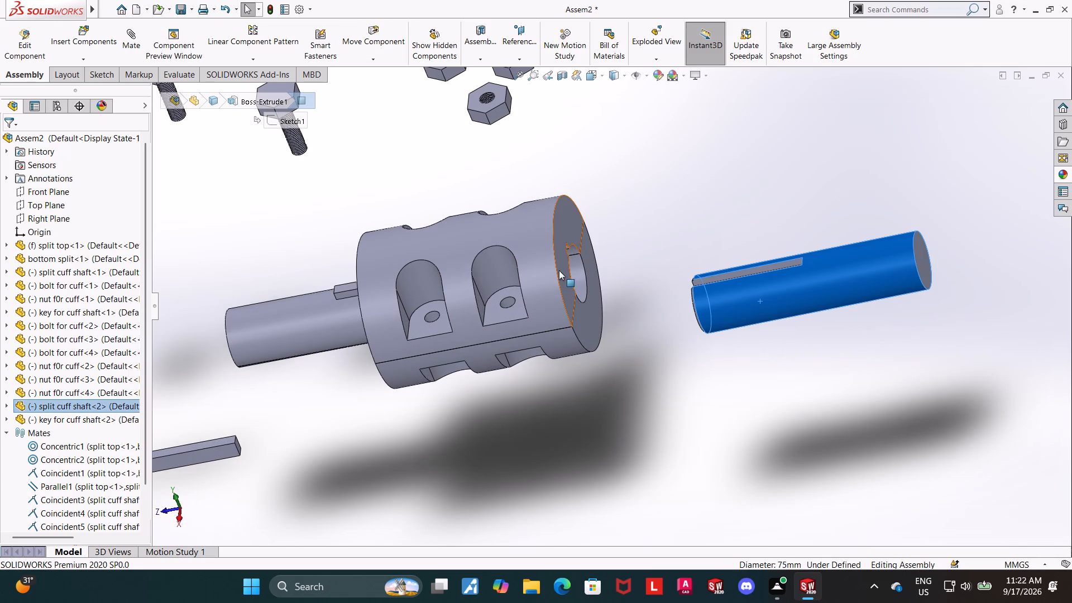
ctrl+click(578, 272)
click(131, 39)
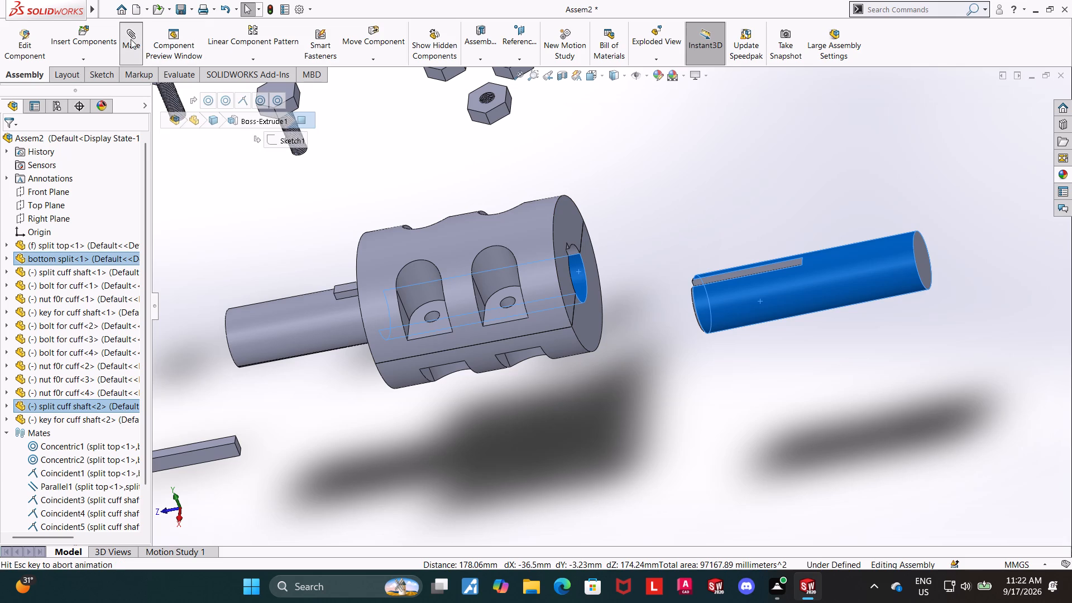
click(169, 150)
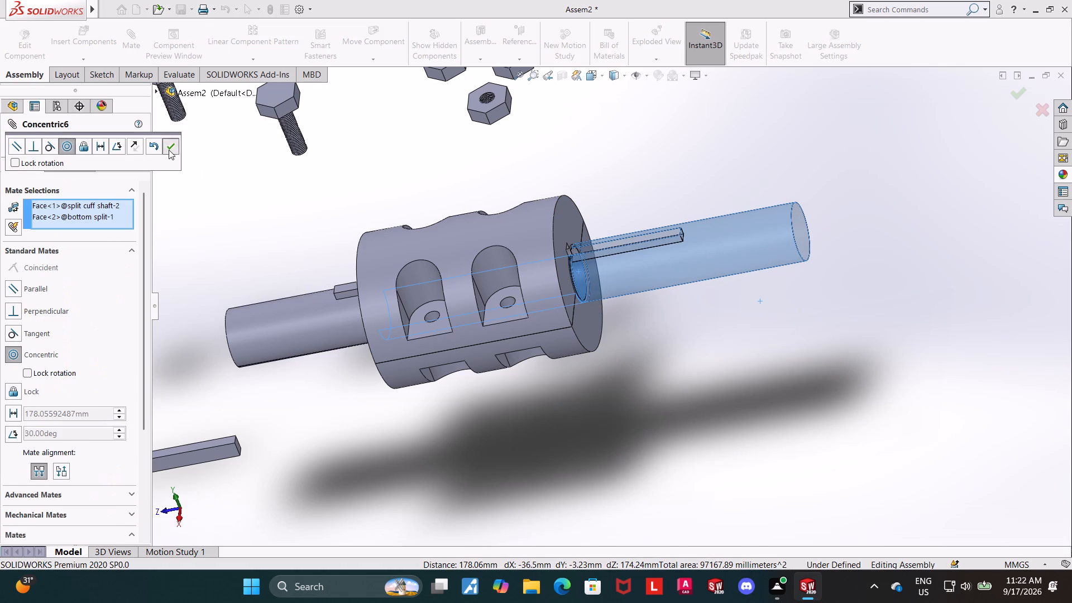
click(14, 146)
Slide the second shaft along its axis until it is clear of the coupling bore.
drag(632, 286, 668, 280)
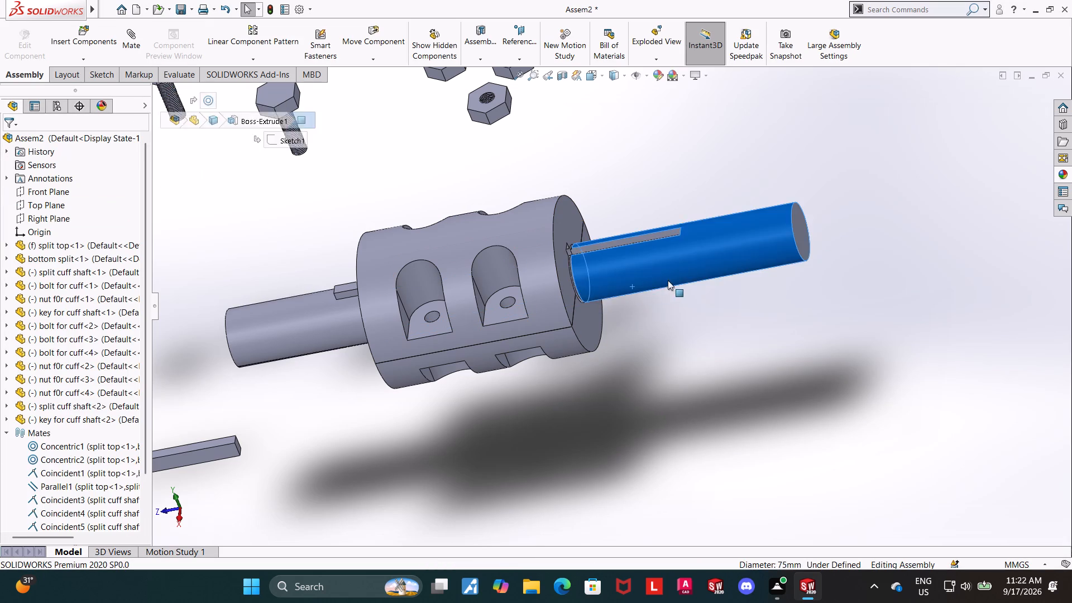
drag(668, 280, 677, 279)
click(752, 385)
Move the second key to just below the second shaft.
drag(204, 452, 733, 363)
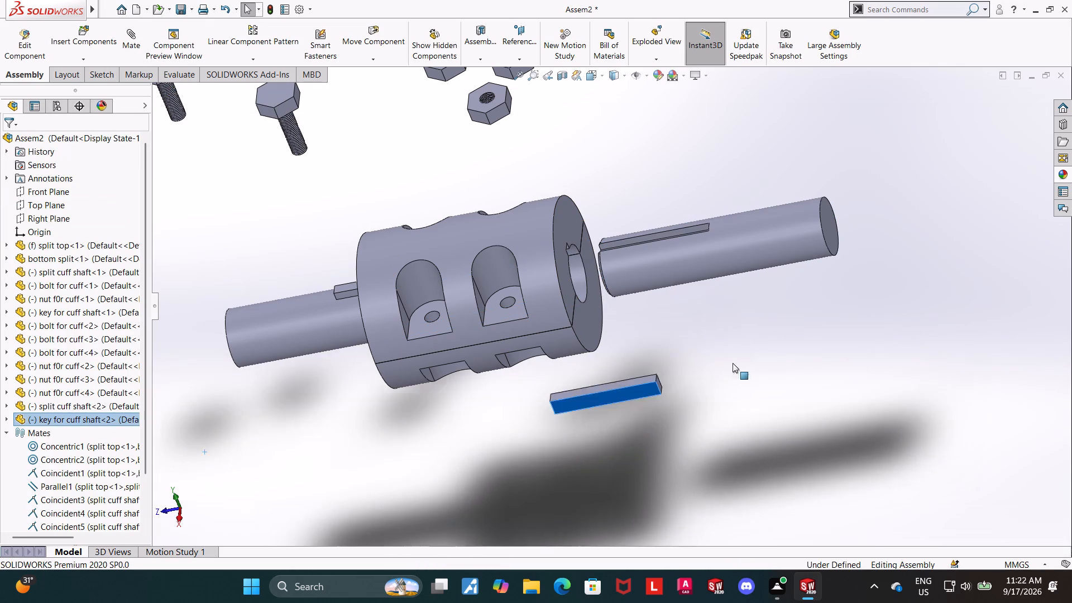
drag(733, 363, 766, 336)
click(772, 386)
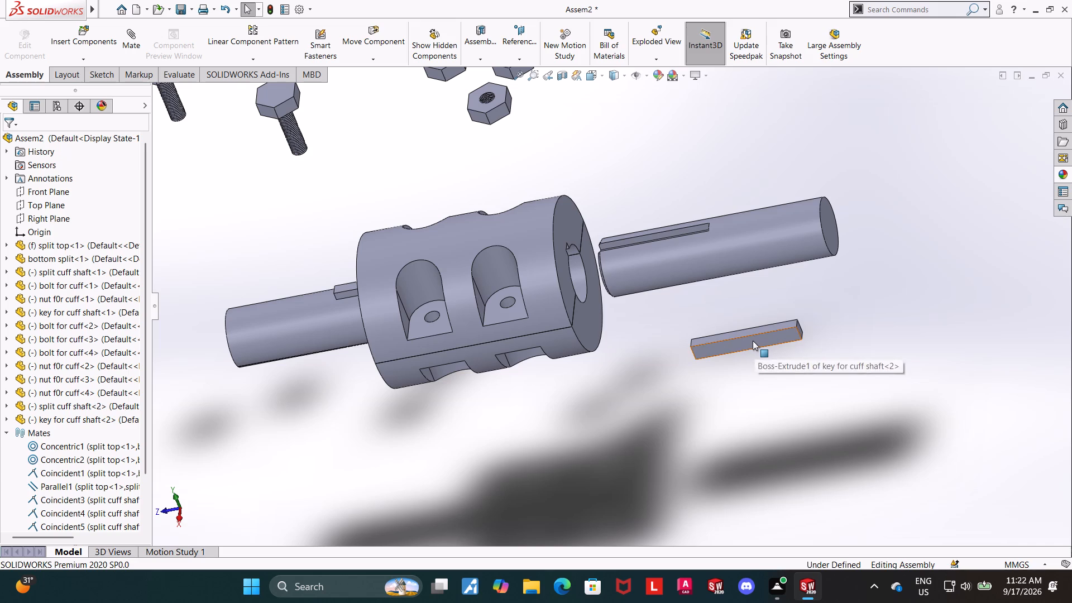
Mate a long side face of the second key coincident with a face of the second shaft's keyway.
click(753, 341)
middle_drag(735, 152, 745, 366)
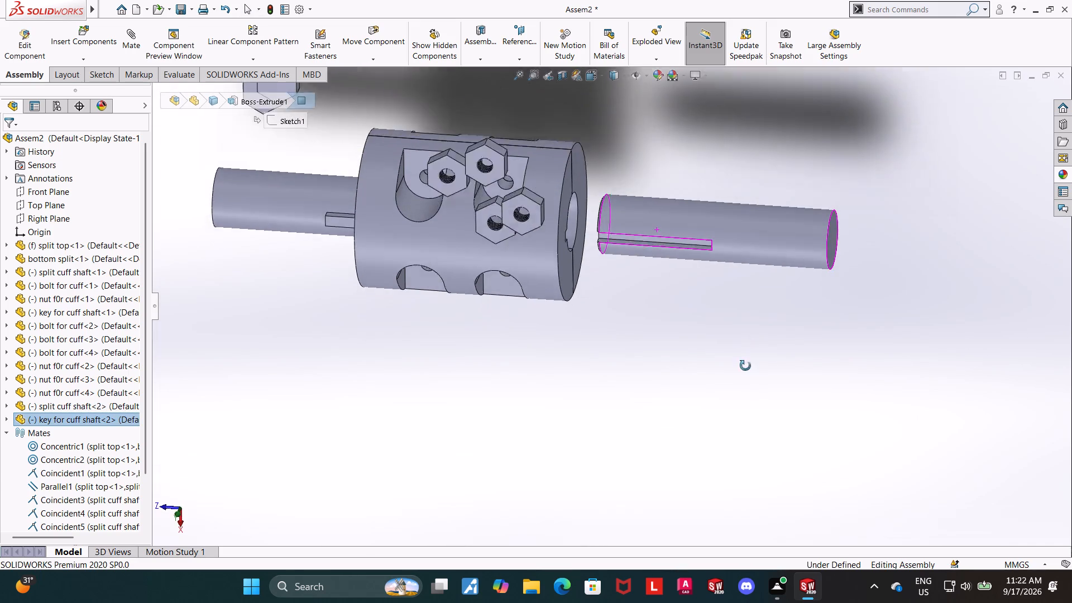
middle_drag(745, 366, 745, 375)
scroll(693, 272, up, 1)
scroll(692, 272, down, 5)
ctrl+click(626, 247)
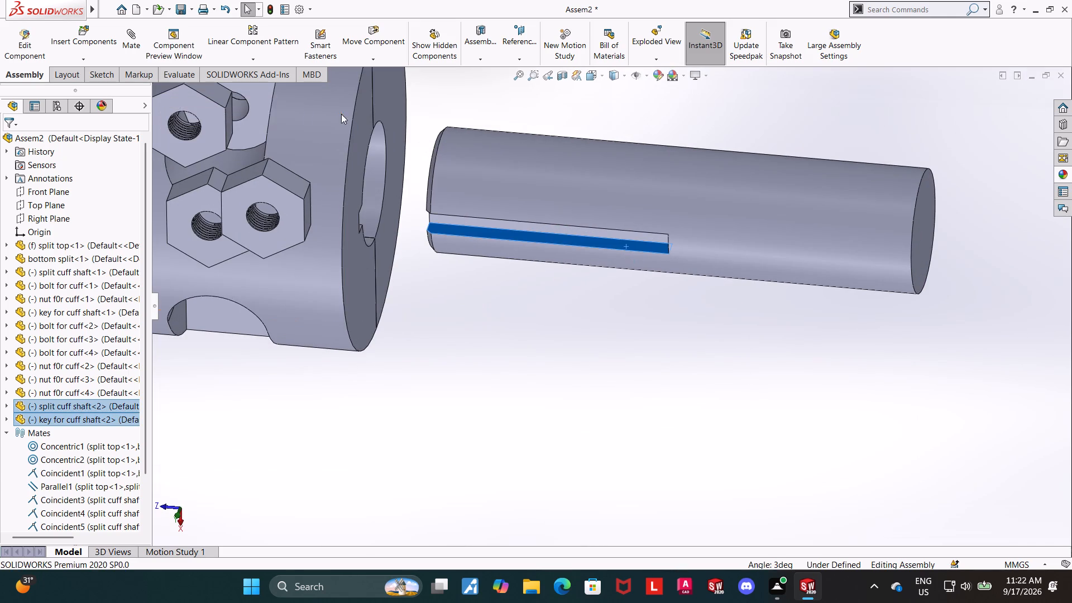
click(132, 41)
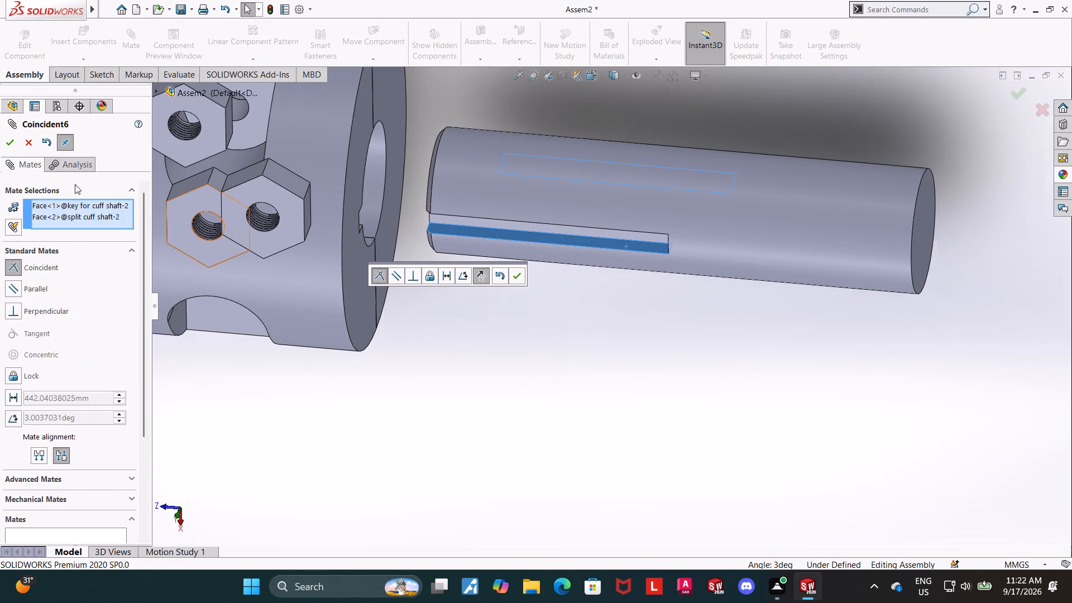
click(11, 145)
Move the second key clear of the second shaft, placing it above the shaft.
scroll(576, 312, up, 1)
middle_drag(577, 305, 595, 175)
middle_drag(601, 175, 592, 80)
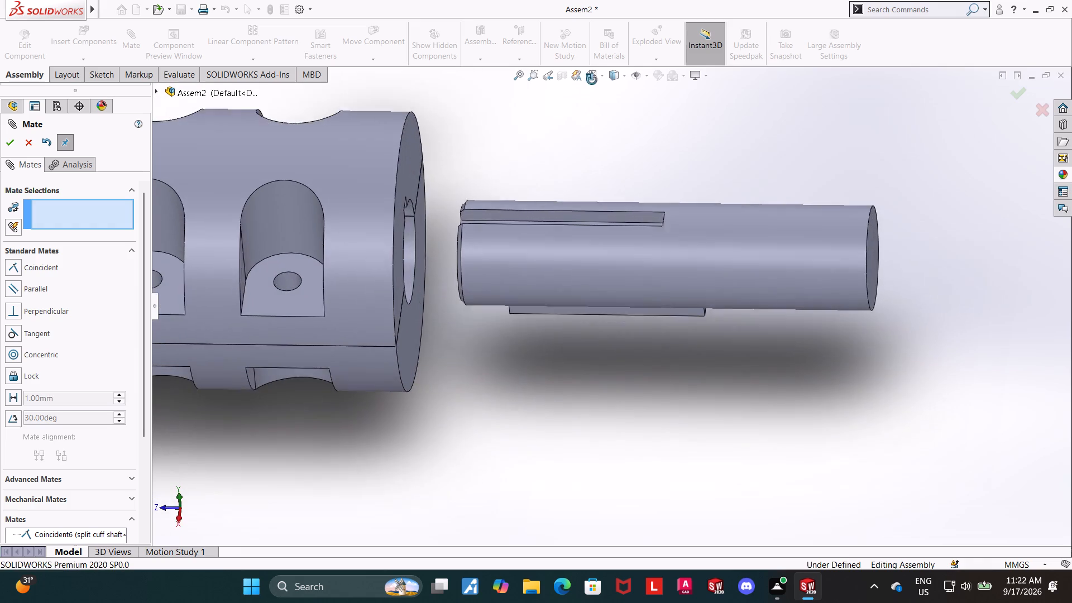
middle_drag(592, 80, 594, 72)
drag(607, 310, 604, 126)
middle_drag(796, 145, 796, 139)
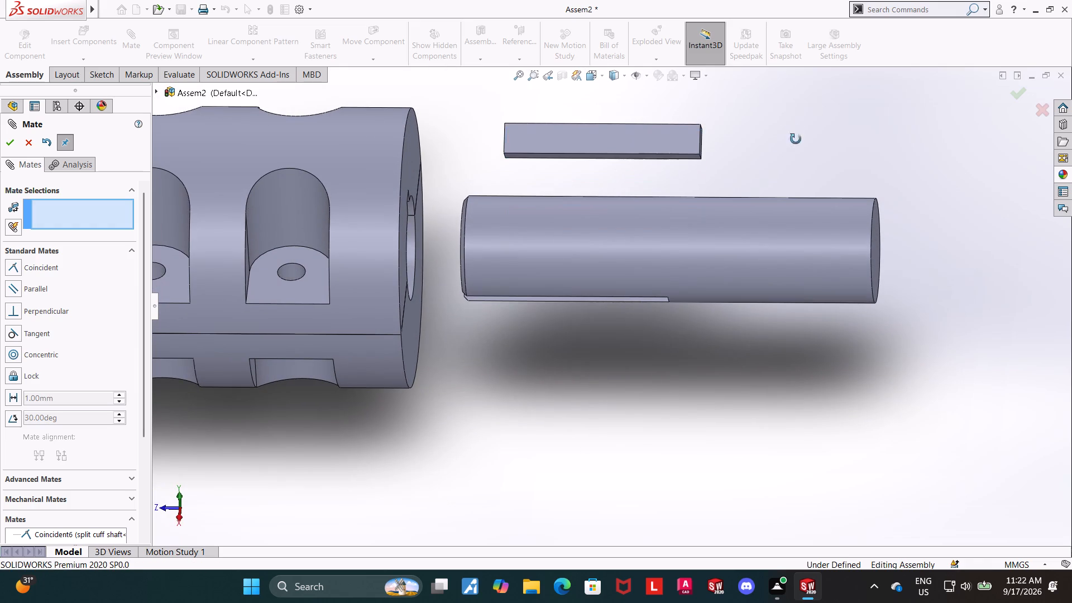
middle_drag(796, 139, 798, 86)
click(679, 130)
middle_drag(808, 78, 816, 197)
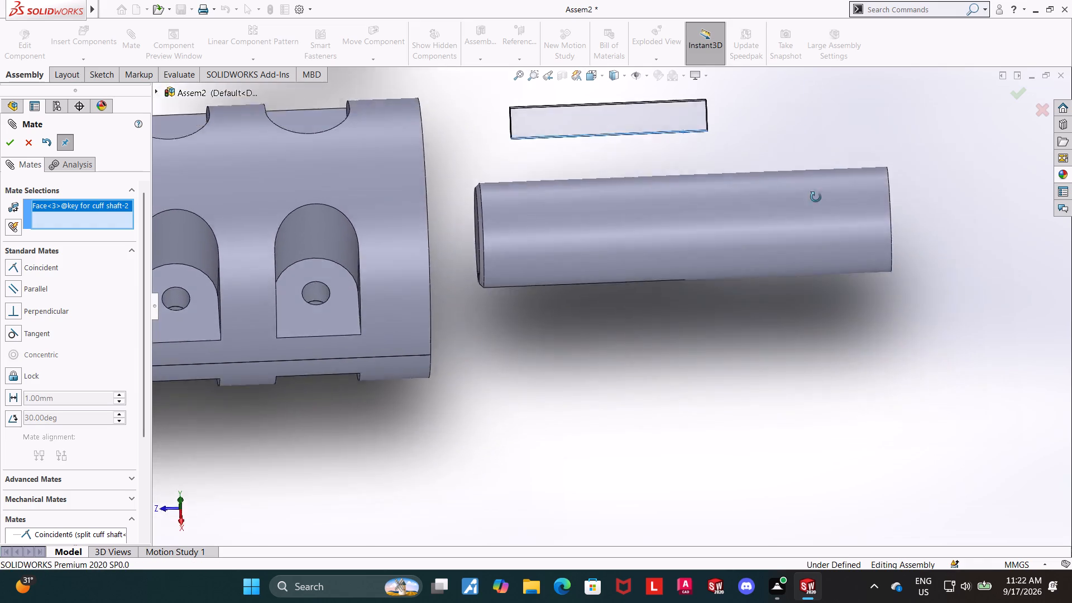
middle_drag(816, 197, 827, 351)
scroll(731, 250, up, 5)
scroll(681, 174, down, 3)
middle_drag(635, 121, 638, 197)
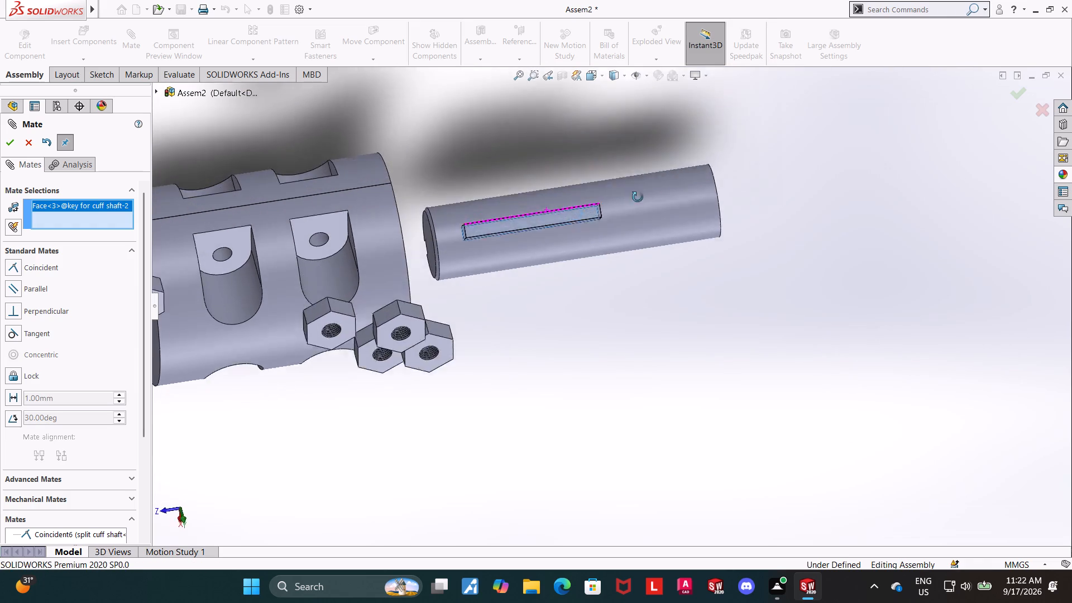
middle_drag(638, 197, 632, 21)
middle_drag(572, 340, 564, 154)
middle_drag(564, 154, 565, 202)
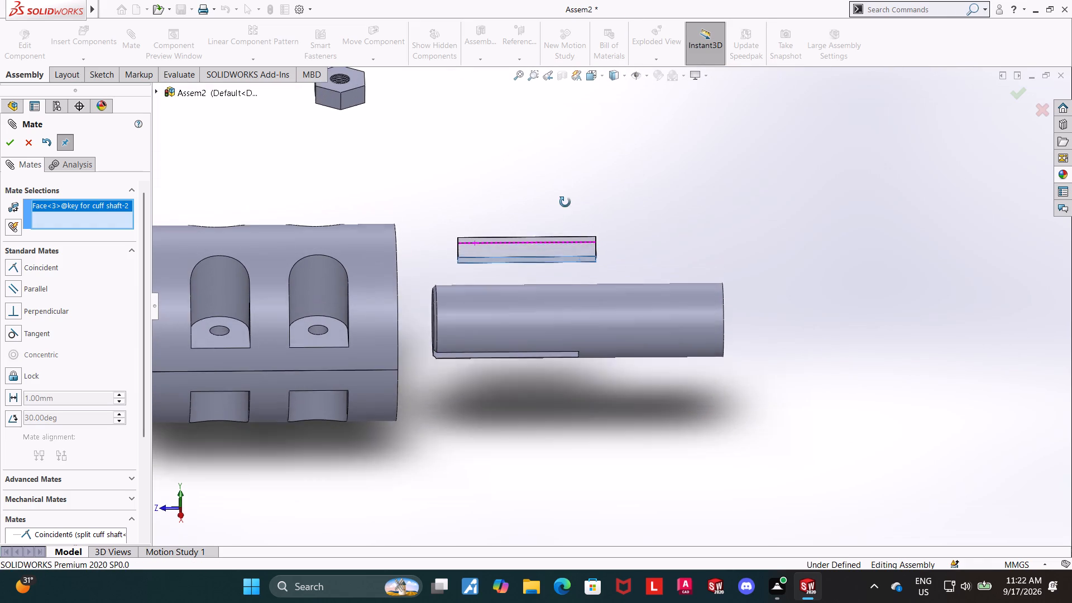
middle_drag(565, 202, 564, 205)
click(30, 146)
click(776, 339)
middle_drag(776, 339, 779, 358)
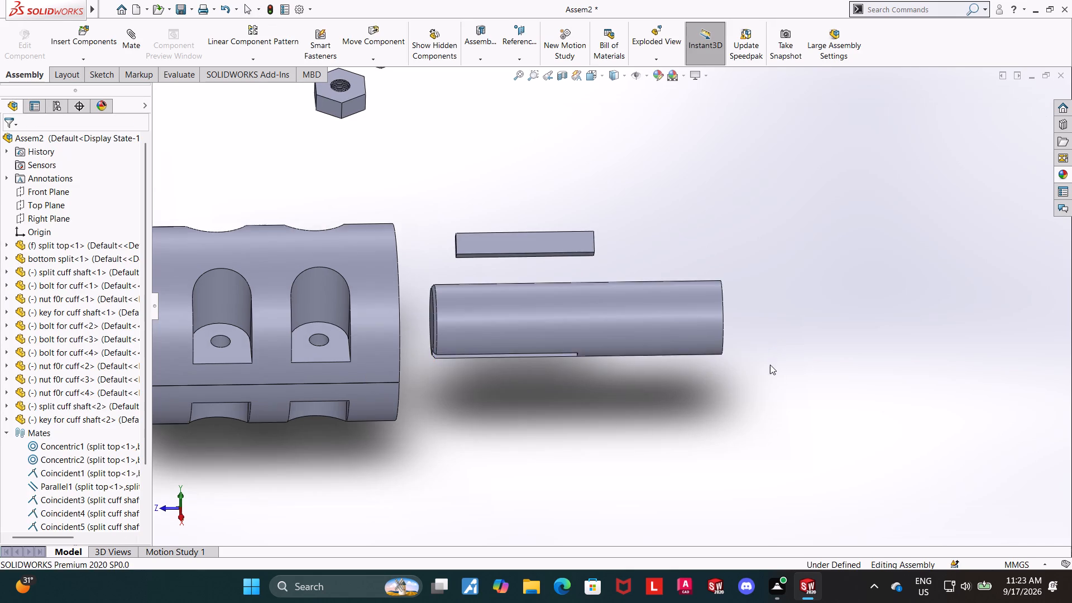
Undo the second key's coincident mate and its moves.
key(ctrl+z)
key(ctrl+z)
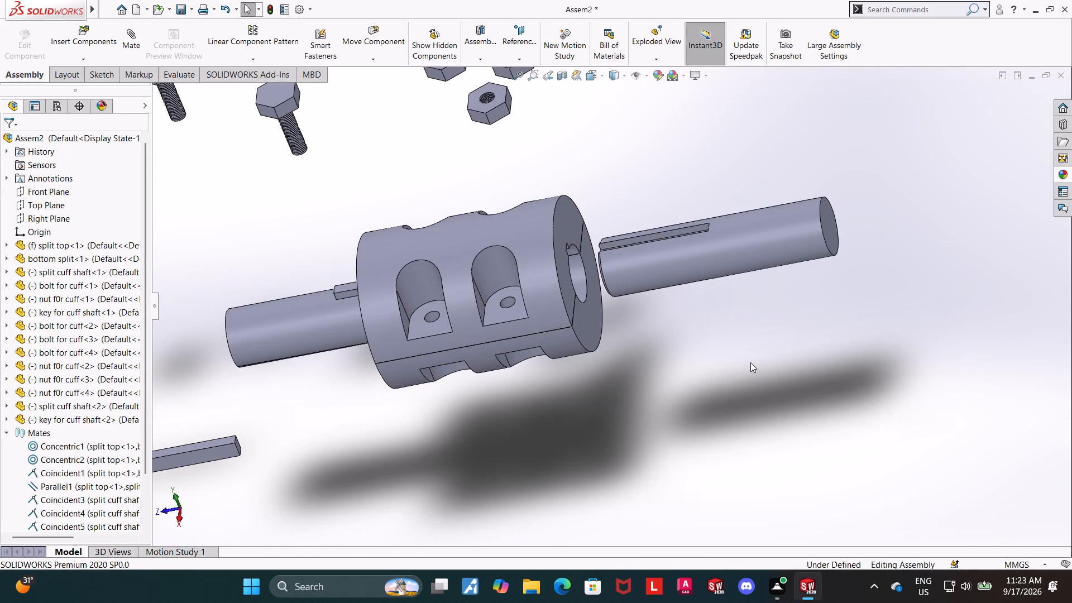
Move the second key past the outer end of the second shaft.
scroll(743, 358, up, 4)
drag(397, 379, 561, 354)
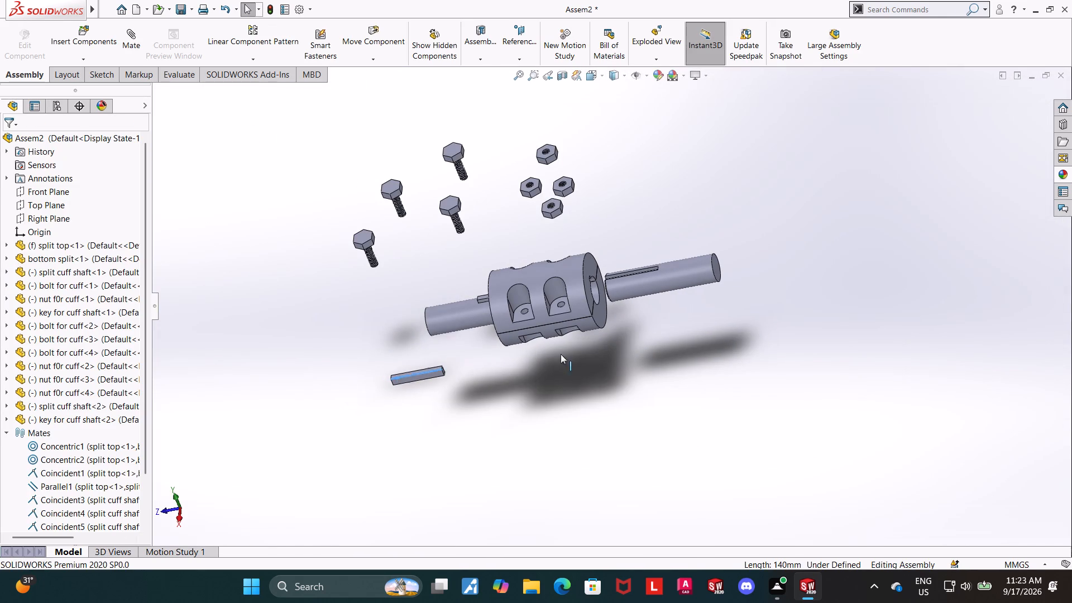
drag(561, 354, 750, 311)
click(681, 399)
Mate a face of the second shaft's keyway parallel to a face of the keyway inside the split top half.
scroll(634, 251, down, 7)
middle_drag(649, 458, 655, 518)
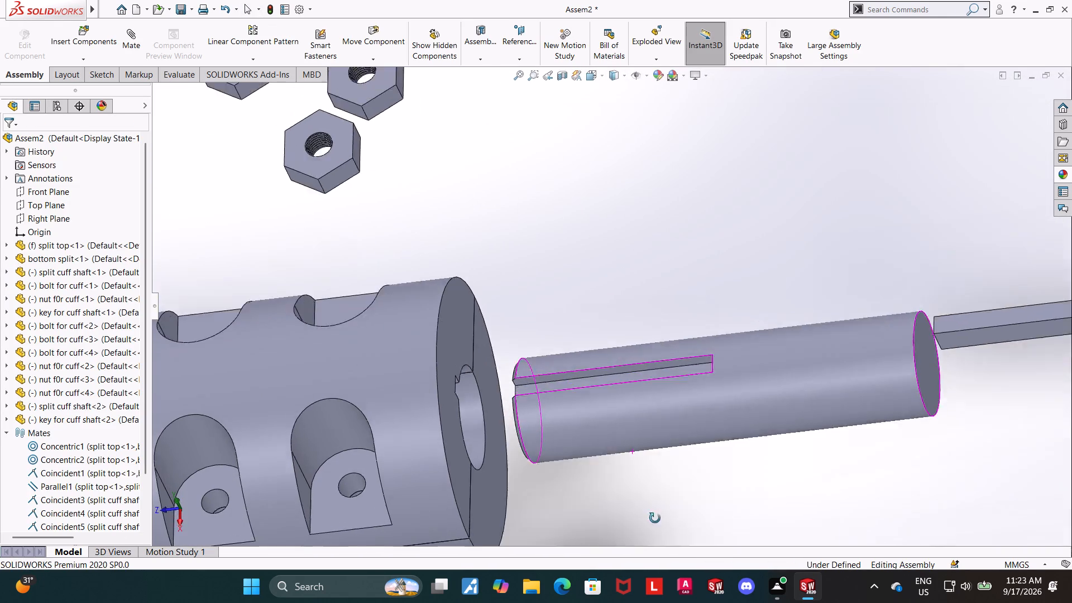
middle_drag(655, 518, 661, 556)
click(636, 394)
scroll(645, 406, up, 4)
middle_drag(704, 420, 655, 376)
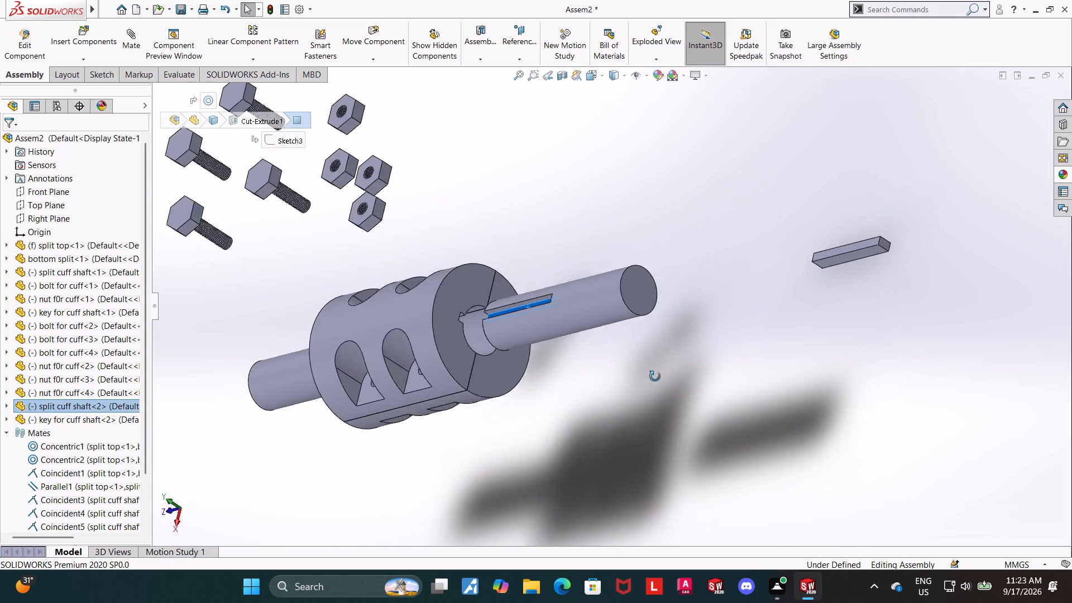
middle_drag(655, 376, 579, 358)
scroll(567, 355, up, 1)
middle_drag(564, 368, 534, 402)
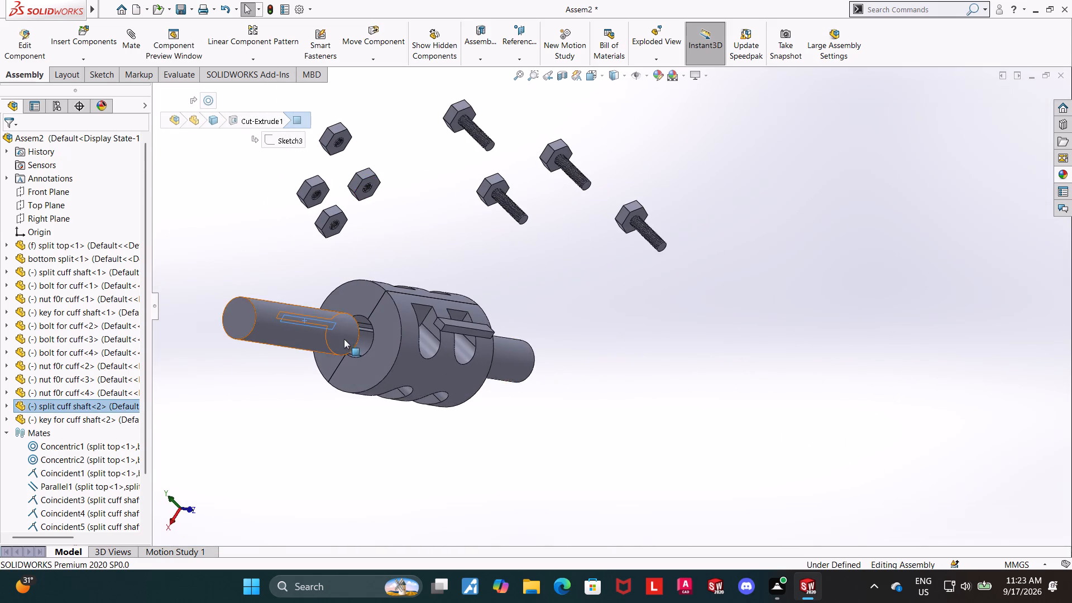
scroll(342, 337, down, 6)
ctrl+click(539, 288)
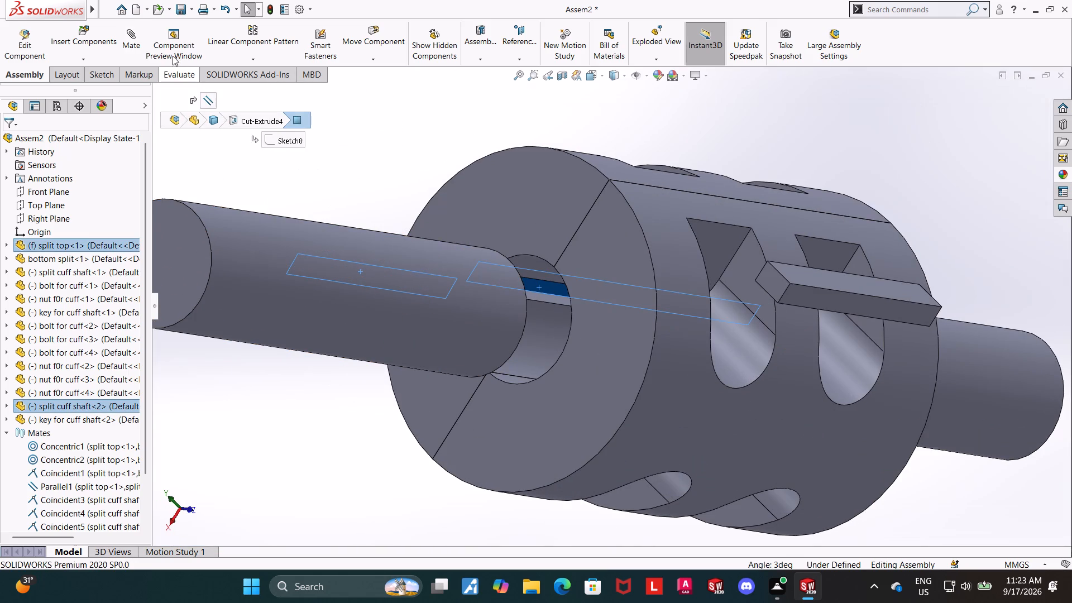
click(135, 36)
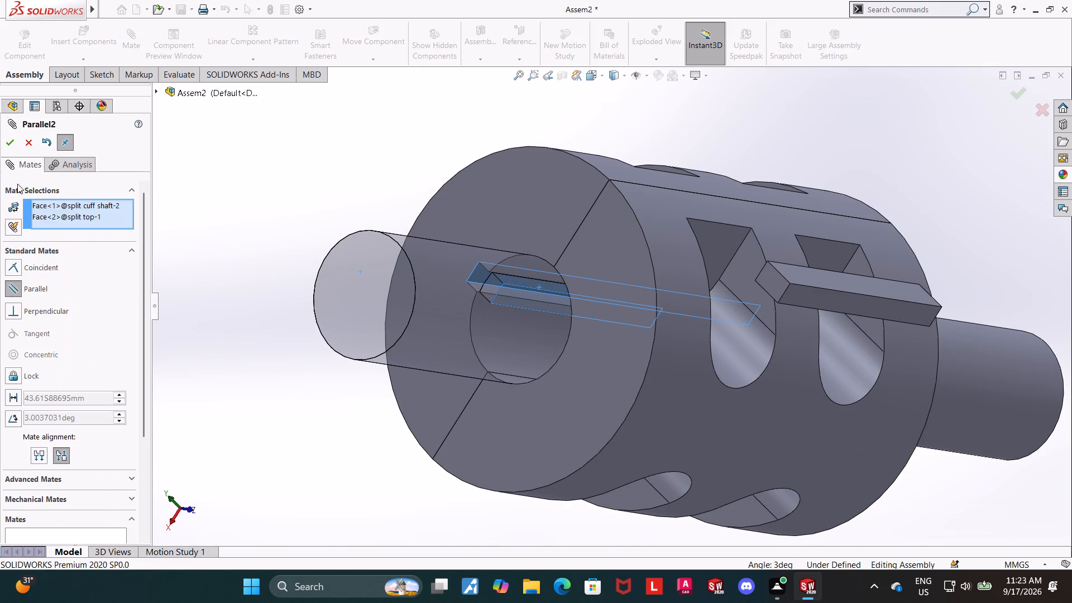
click(12, 147)
Slide the second shaft outward along the coupling axis so that its keyway is exposed.
scroll(265, 343, up, 6)
middle_drag(298, 341, 487, 362)
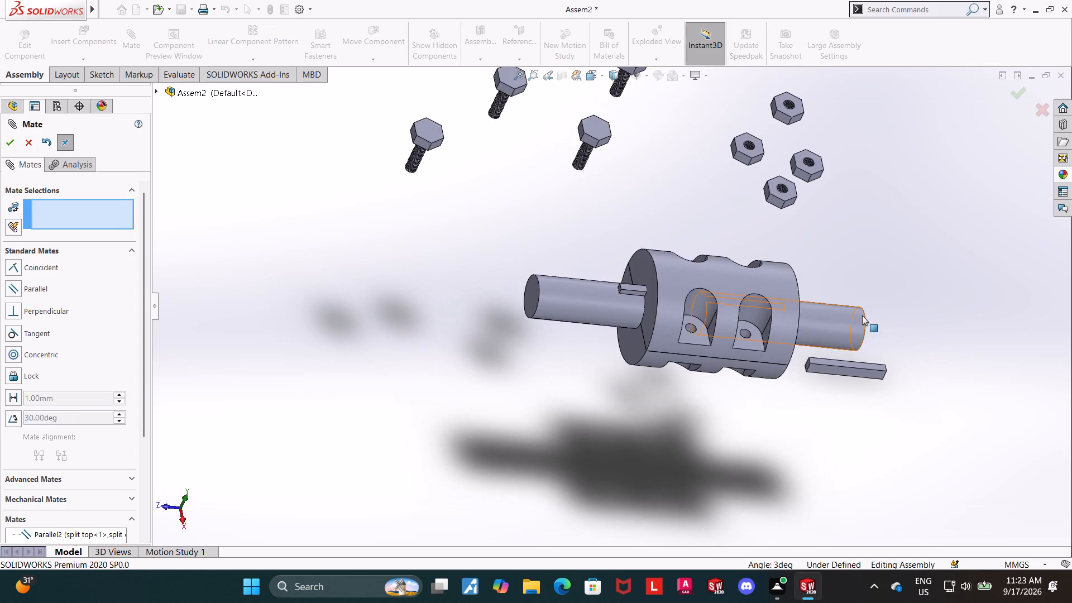
scroll(849, 315, down, 4)
drag(736, 342, 899, 347)
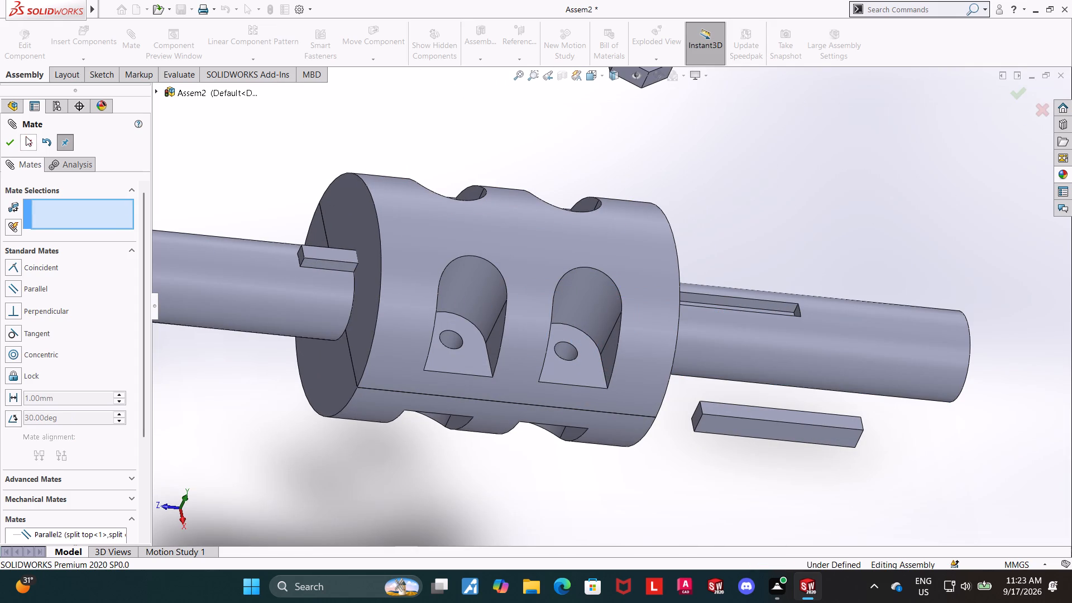
click(26, 136)
Mate a long side face of the second key coincident with the side wall of the second shaft's keyway.
scroll(64, 423, down, 5)
scroll(351, 417, up, 5)
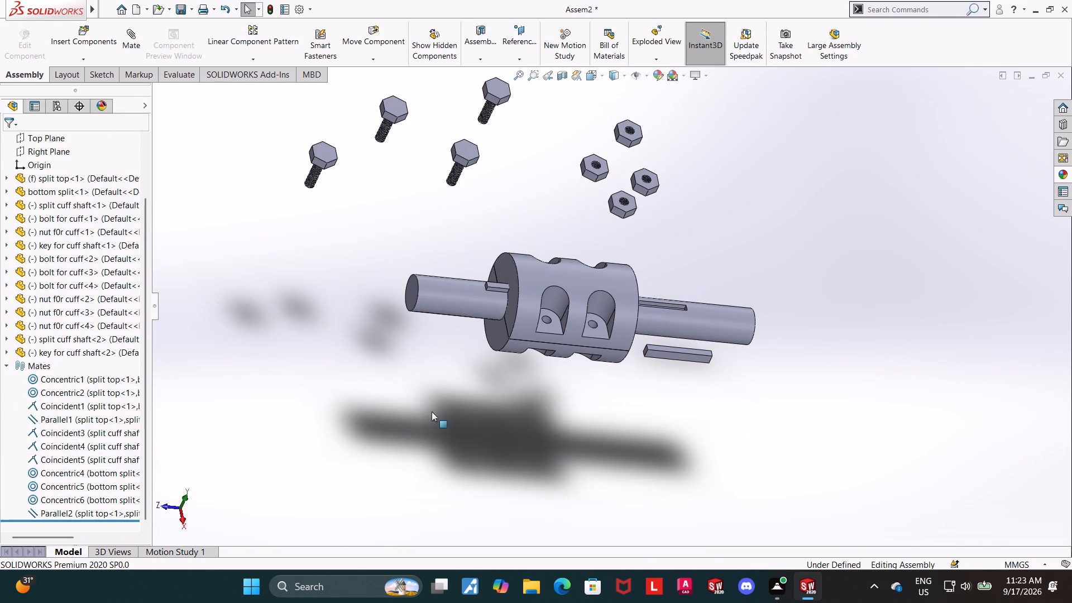
scroll(728, 355, down, 3)
click(602, 344)
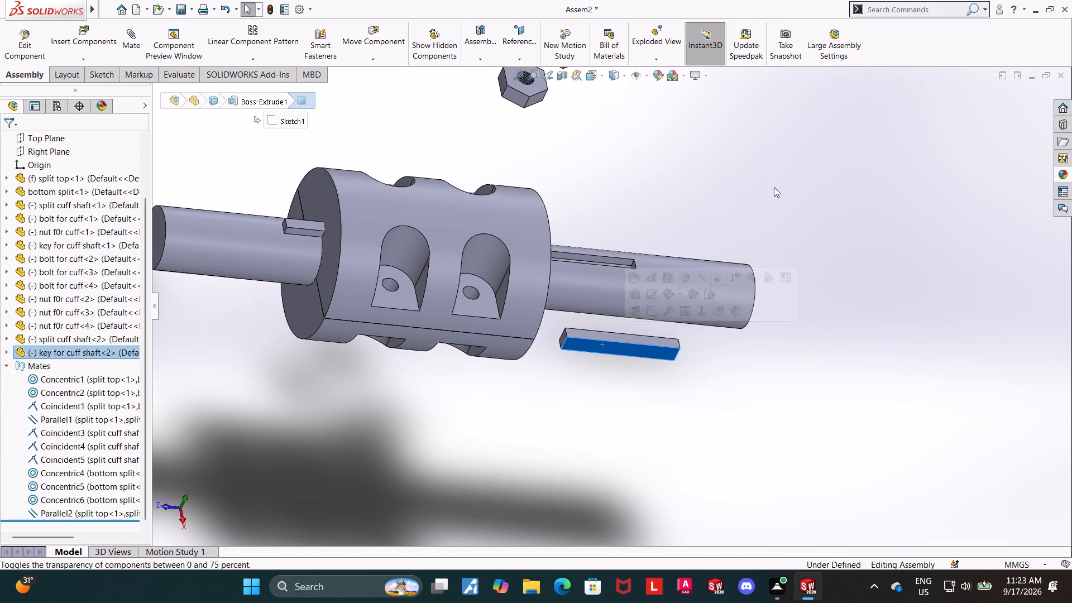
middle_drag(782, 175, 777, 368)
scroll(777, 371, down, 1)
scroll(772, 372, up, 1)
scroll(565, 279, down, 5)
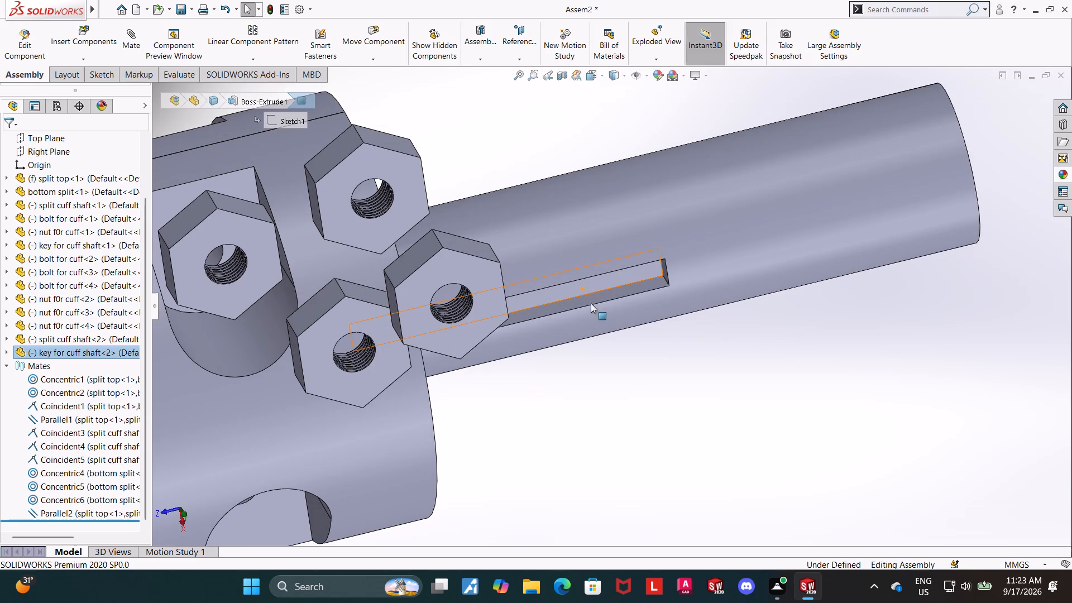
ctrl+click(596, 298)
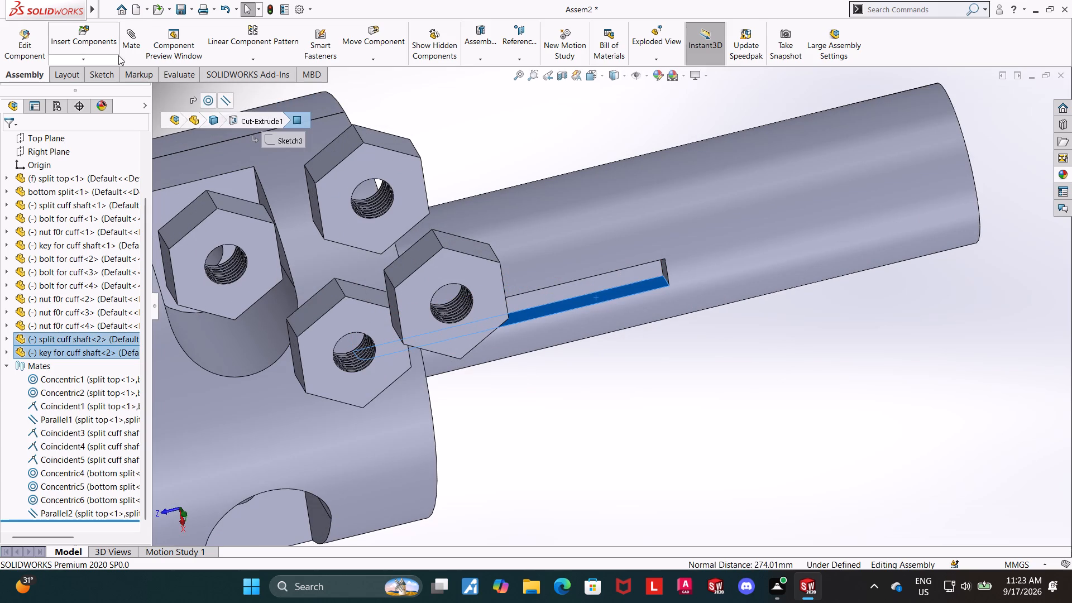
click(135, 44)
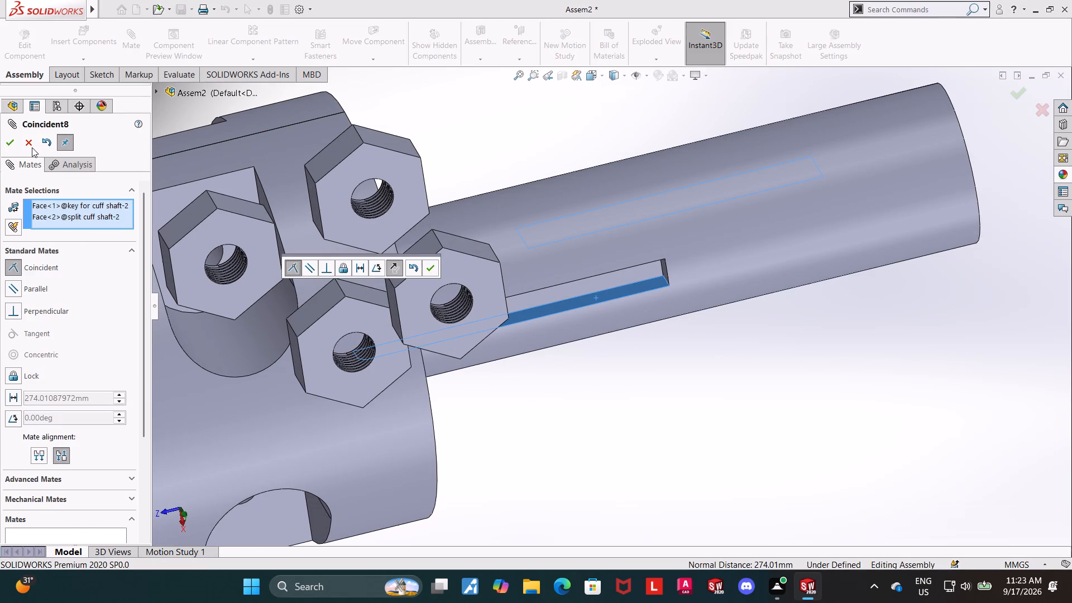
click(13, 144)
Move the second key from below the second shaft to a position above it.
middle_drag(797, 394, 768, 141)
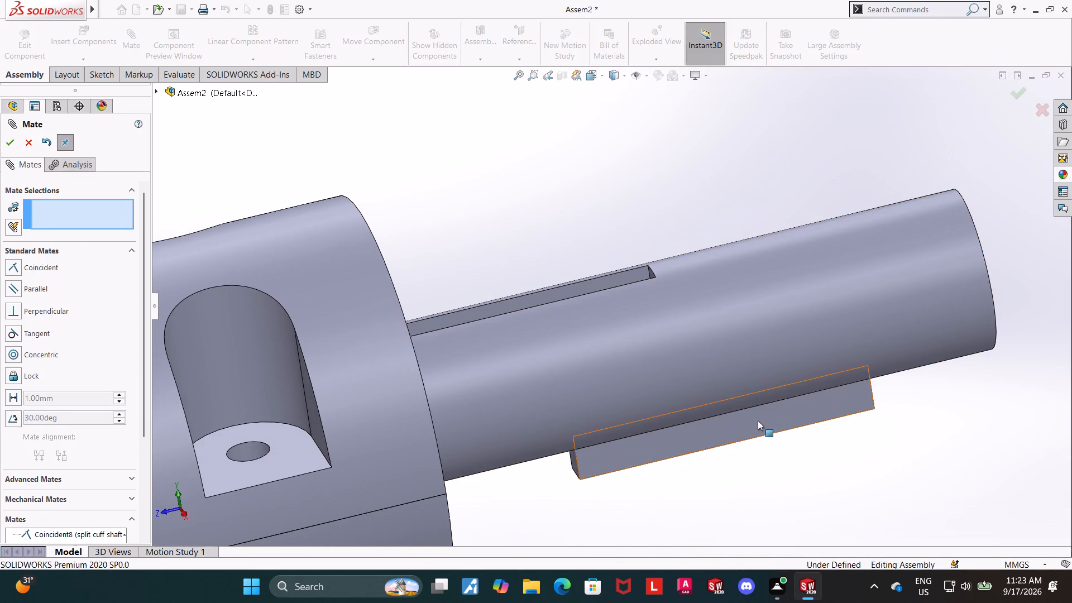
drag(758, 423, 680, 111)
click(27, 147)
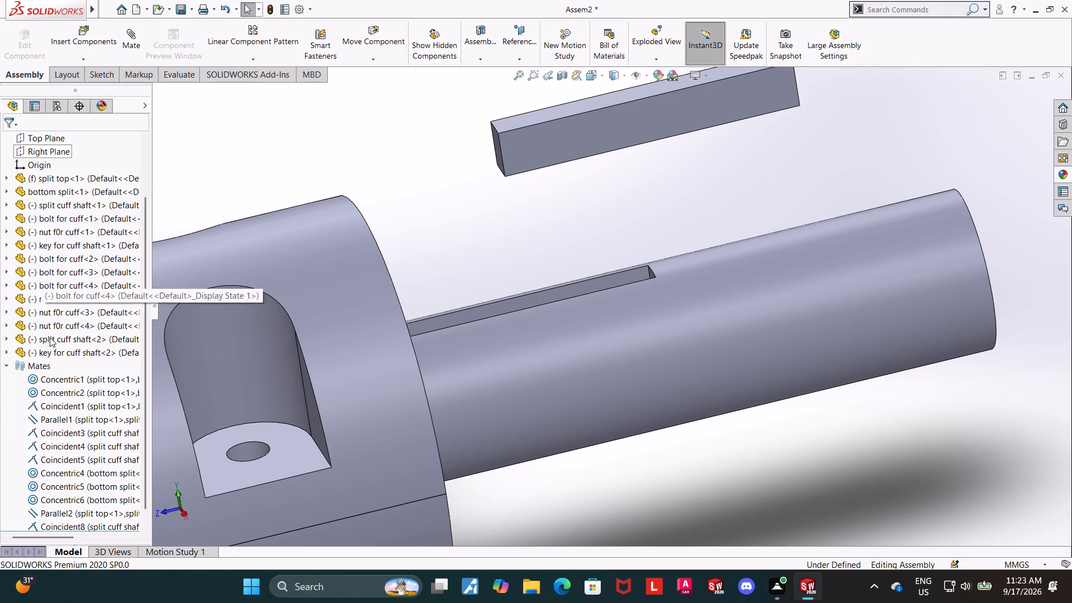
Mate the second key's underside coincident with the floor of the second shaft's keyway.
scroll(56, 412, down, 6)
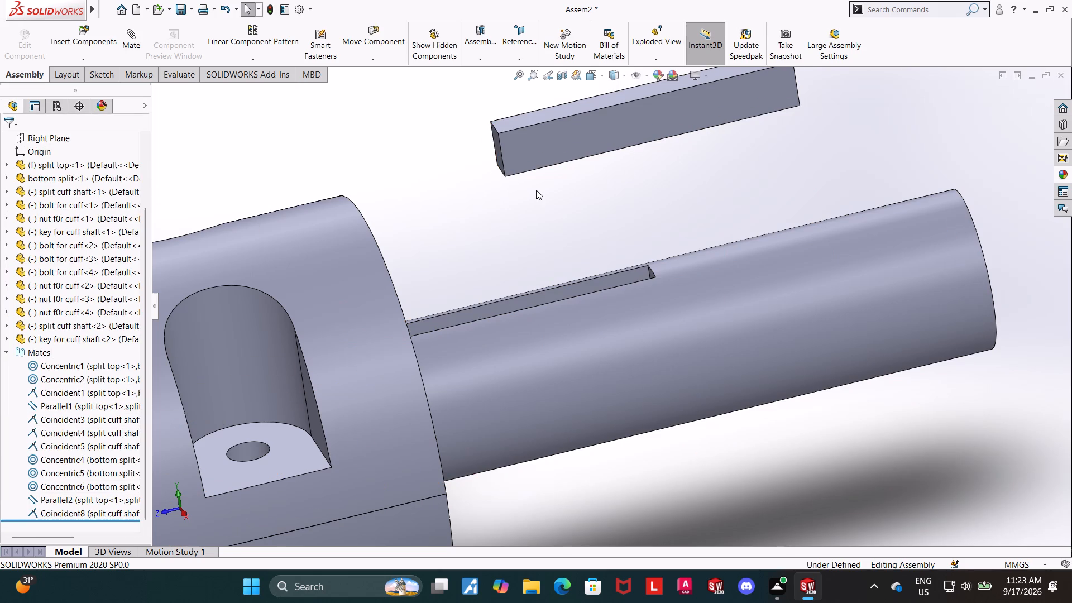
middle_drag(536, 190, 537, 259)
middle_drag(558, 198, 537, 100)
scroll(557, 198, up, 1)
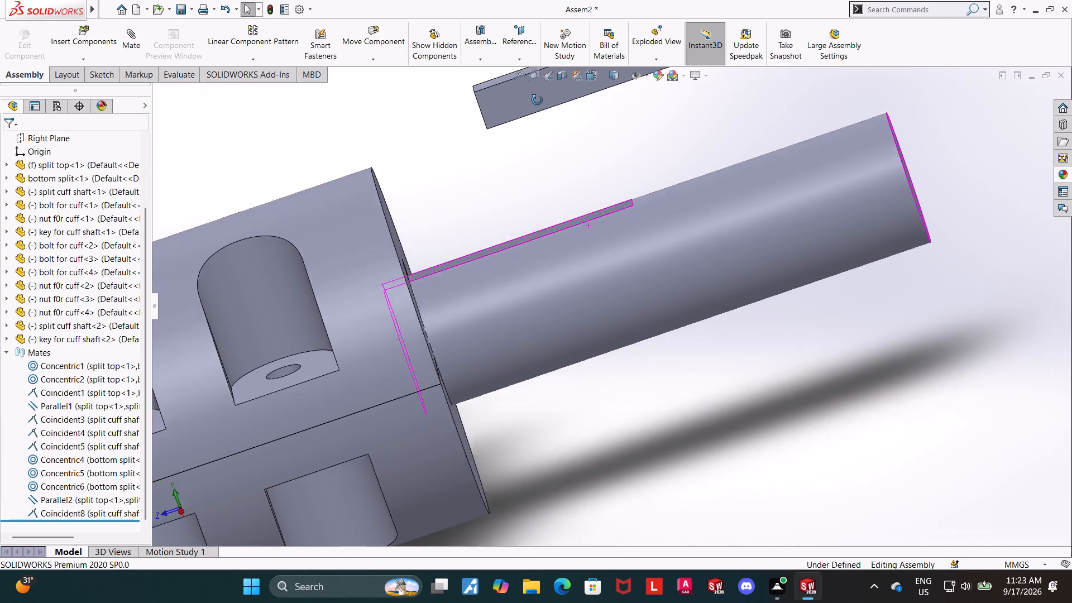
middle_drag(537, 100, 535, 76)
scroll(523, 119, up, 6)
scroll(586, 184, down, 6)
middle_drag(644, 365, 615, 293)
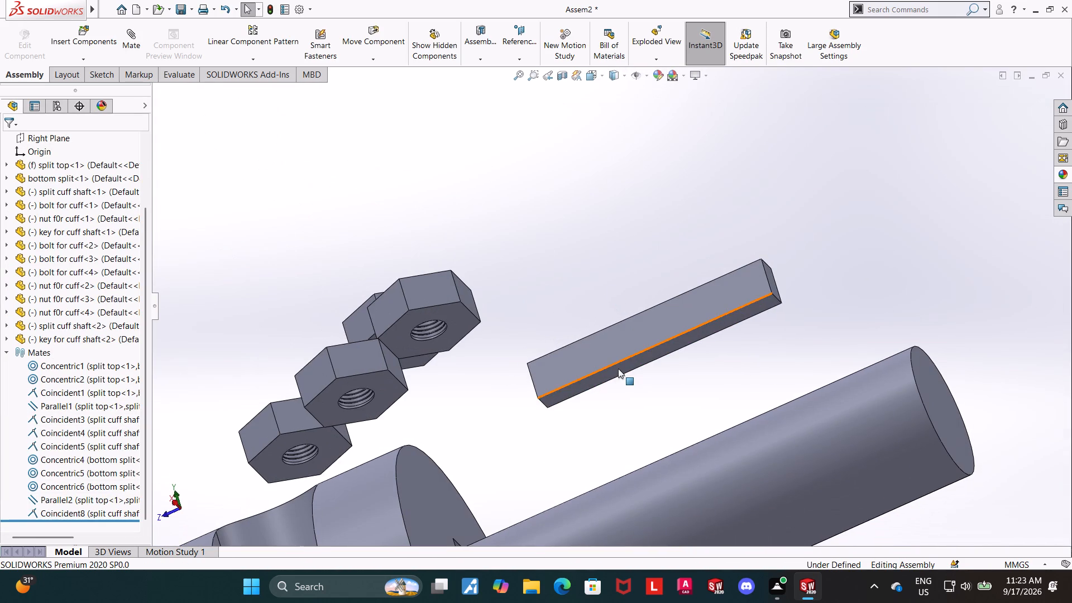
click(618, 368)
middle_drag(554, 220, 610, 427)
scroll(610, 427, up, 6)
scroll(634, 388, up, 1)
scroll(633, 391, down, 5)
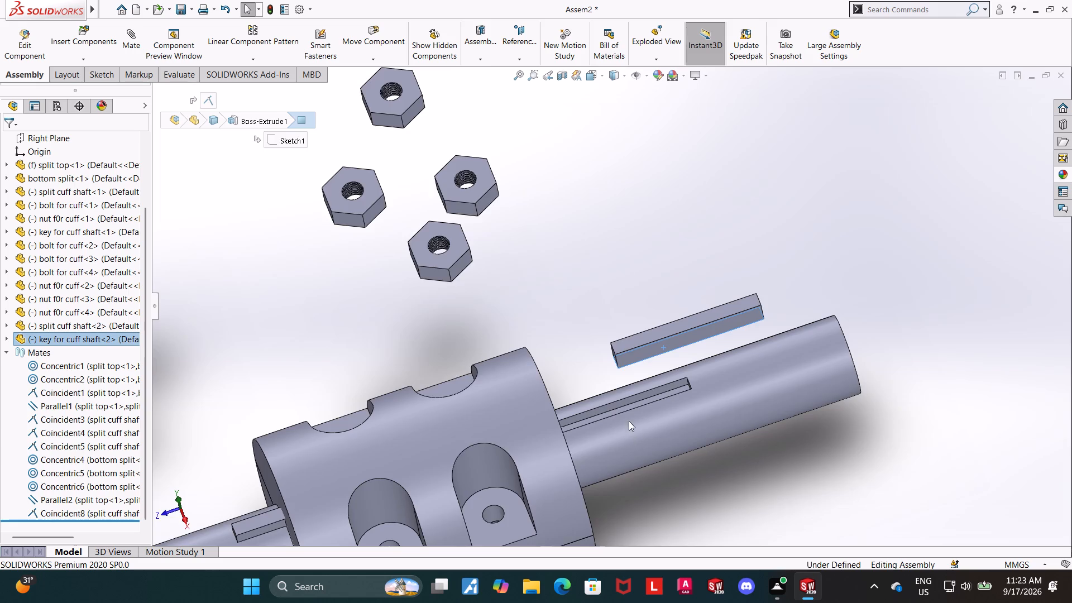
scroll(620, 401, down, 4)
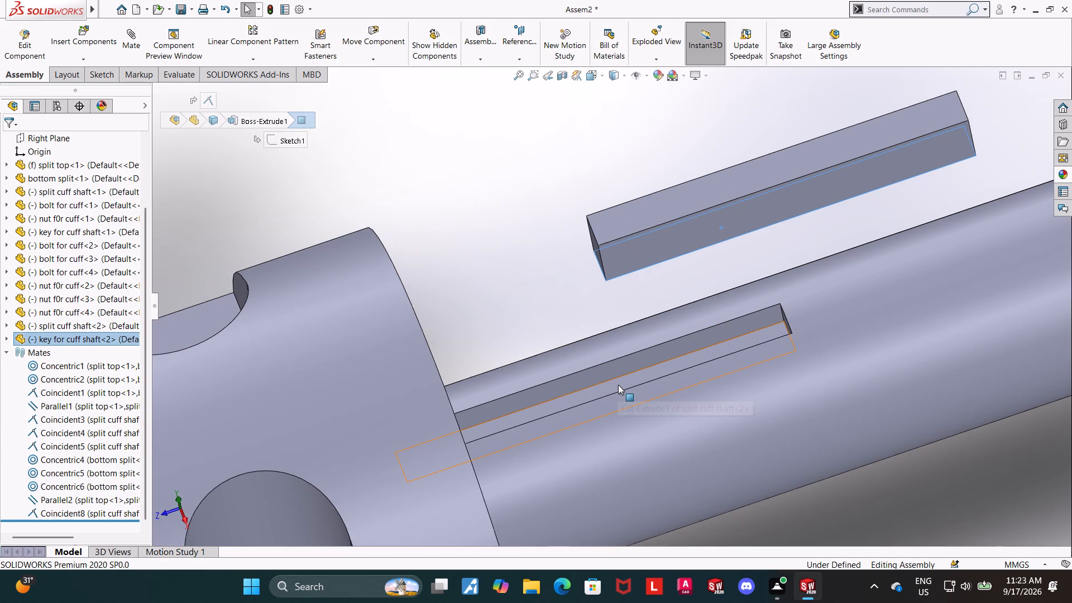
ctrl+click(618, 385)
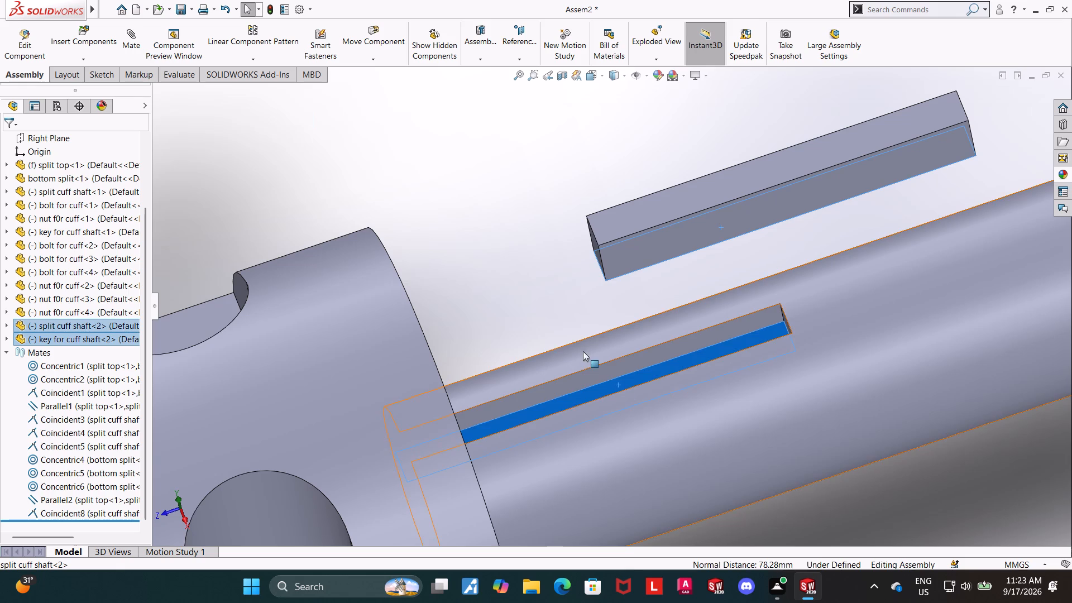
click(138, 50)
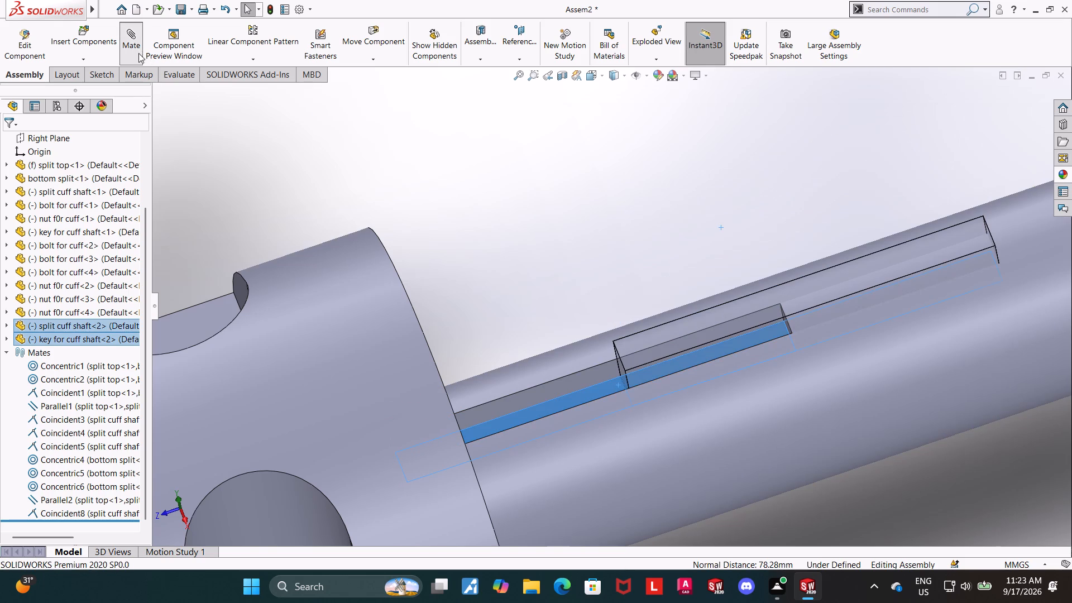
click(14, 142)
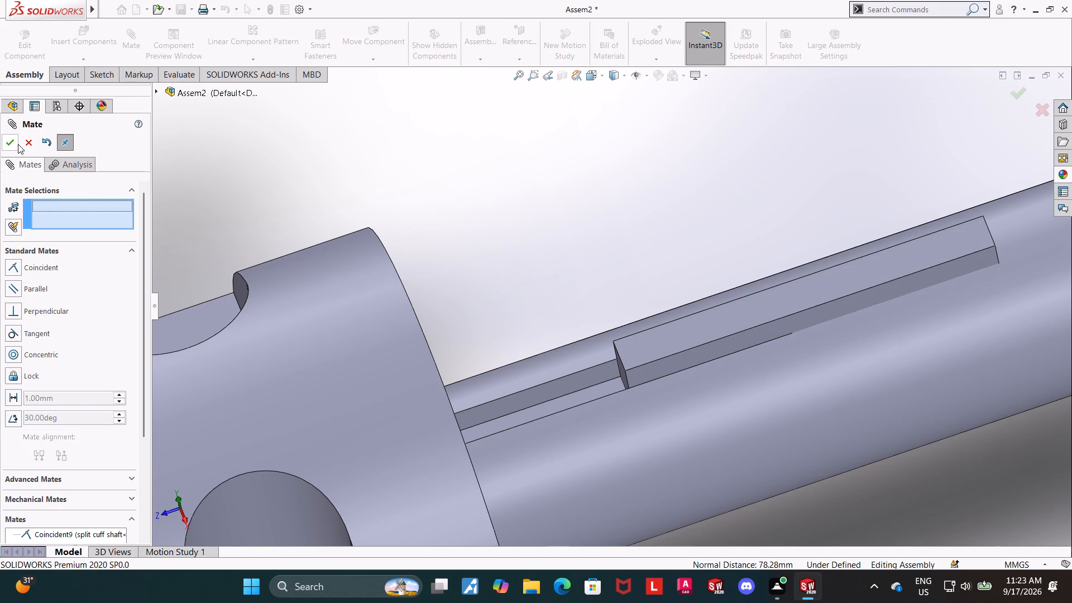
Pull the second shaft clear of the coupling and slide the second key back into its keyway near the shaft's inner end.
scroll(722, 262, up, 4)
drag(765, 280, 671, 307)
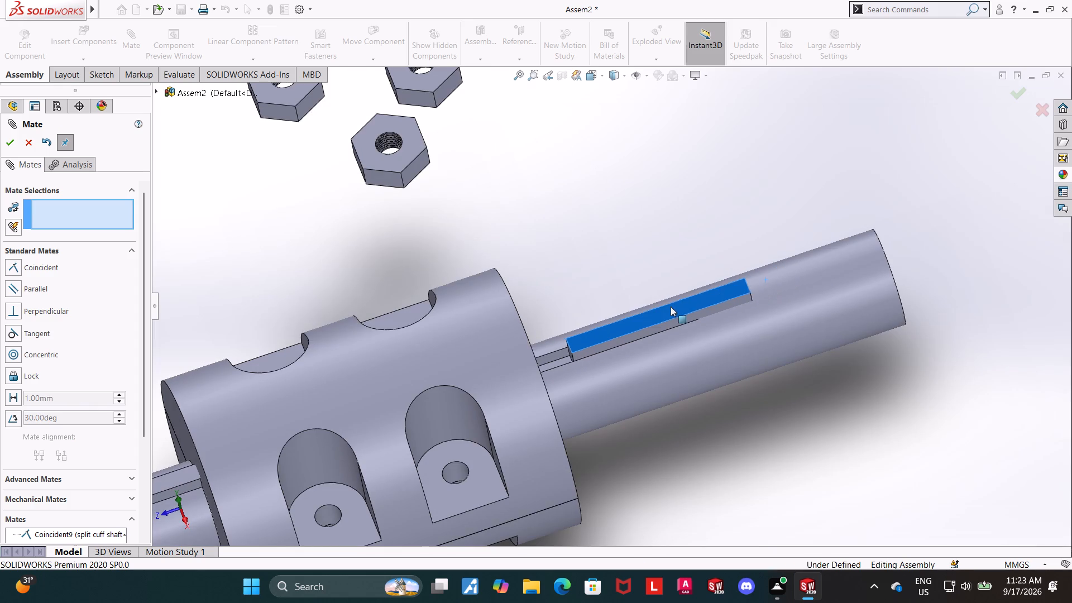
drag(671, 307, 684, 287)
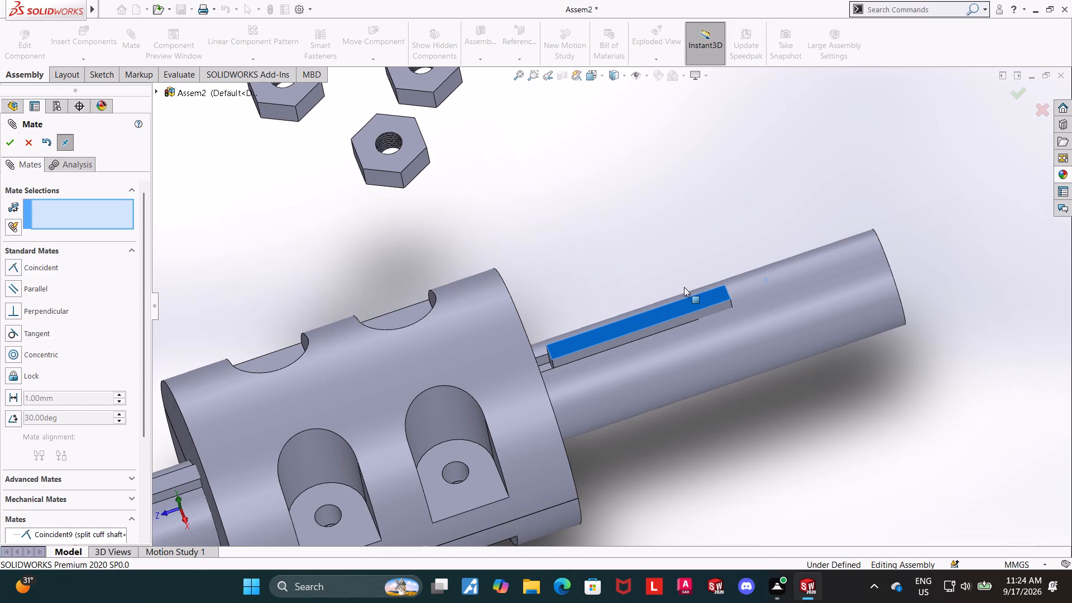
drag(684, 287, 684, 288)
drag(793, 302, 965, 240)
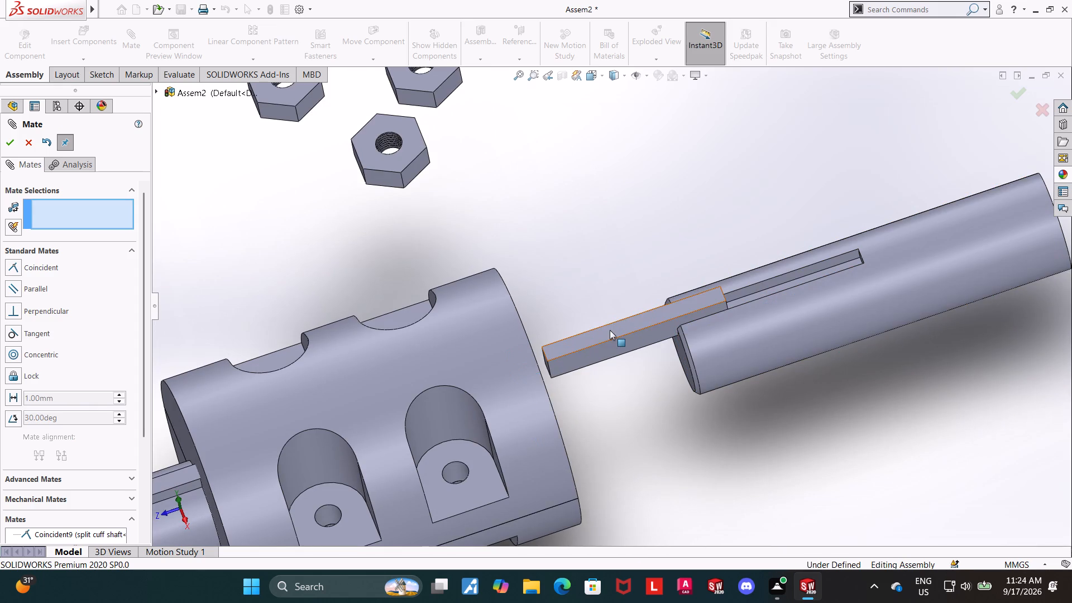
click(610, 330)
drag(610, 330, 756, 277)
click(638, 224)
middle_drag(629, 272, 671, 248)
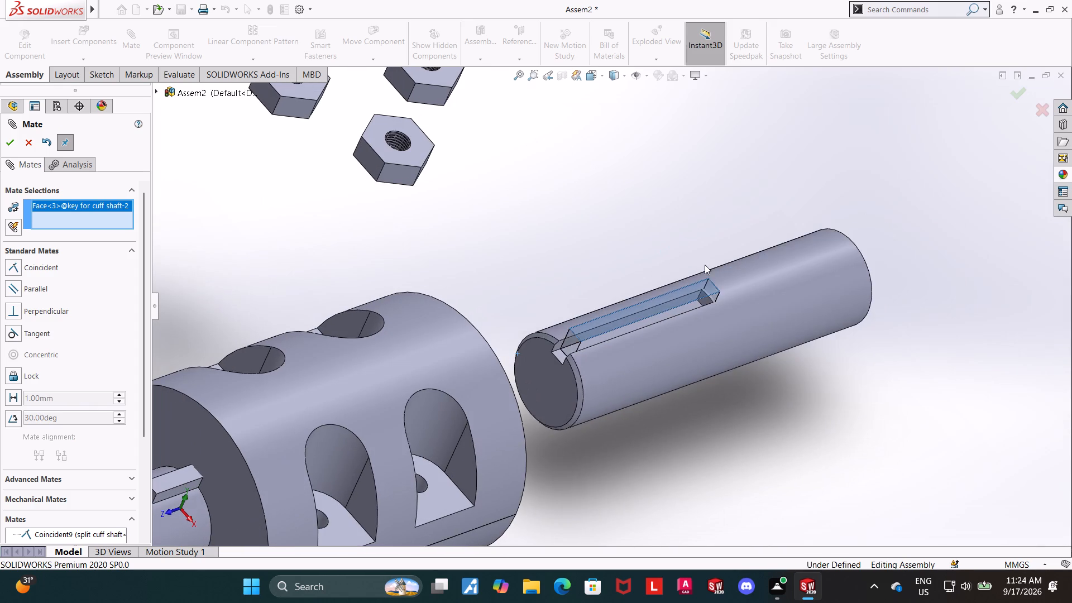
click(725, 442)
click(841, 438)
click(37, 149)
click(33, 146)
click(801, 456)
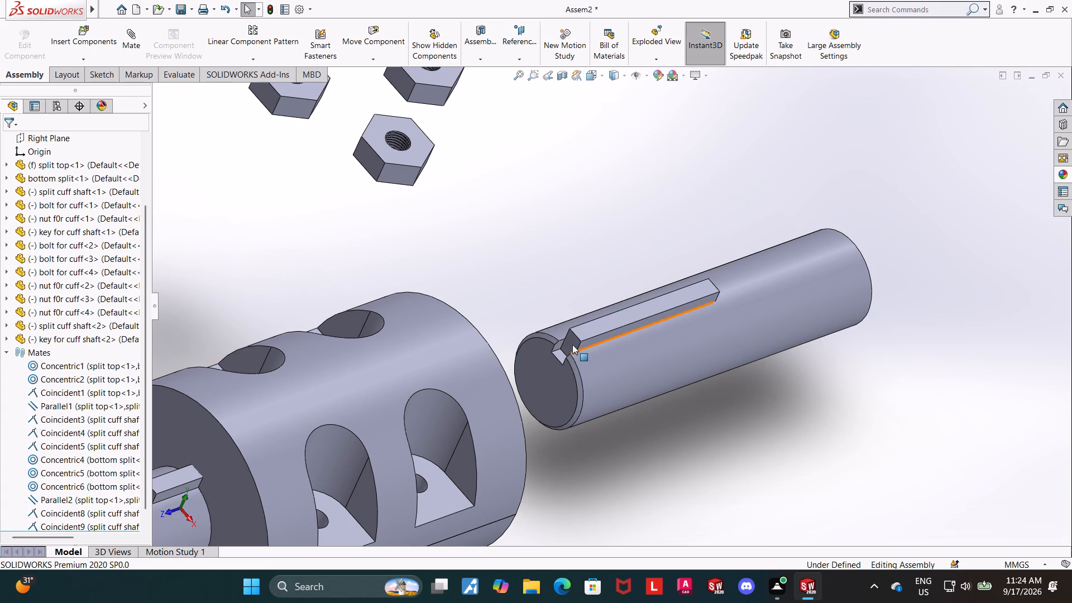
Mate the second key's inner end face coincident with the inner end face of the second shaft.
click(572, 344)
ctrl+click(551, 391)
click(132, 49)
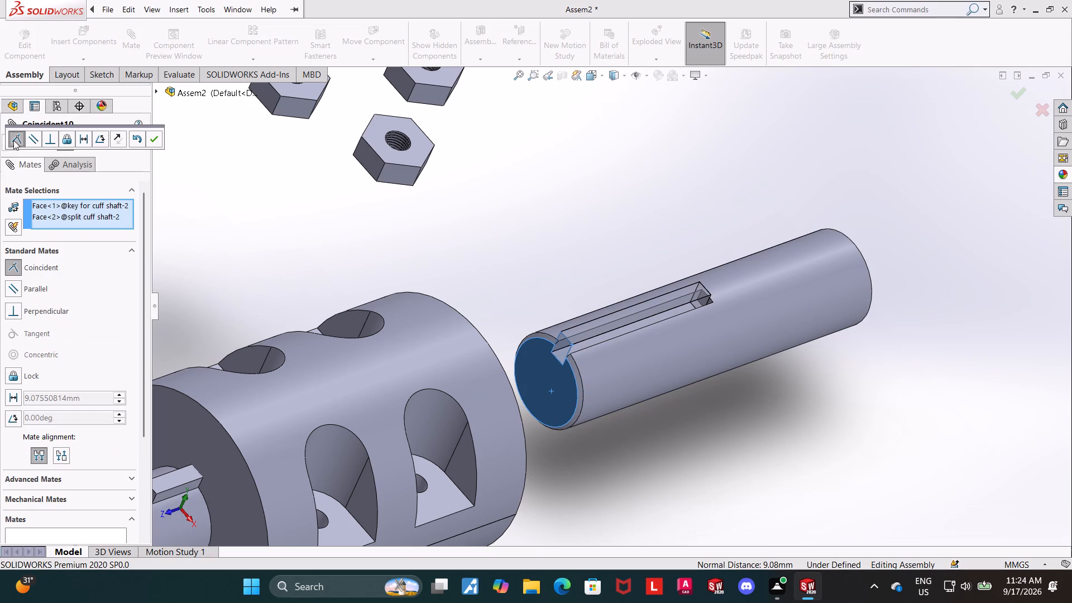
click(152, 135)
click(17, 138)
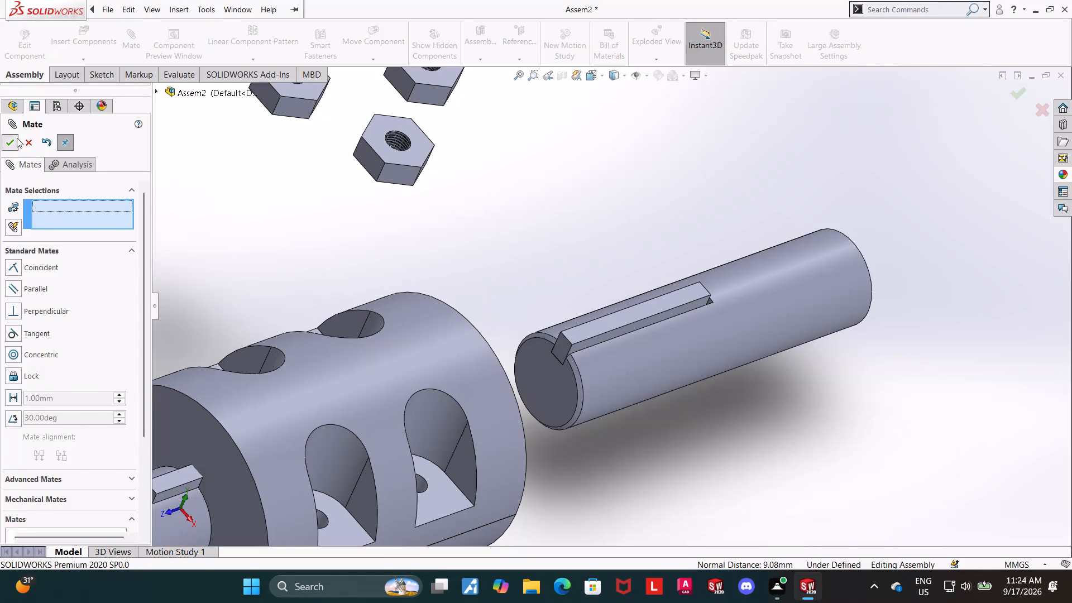
Slide the second shaft with its key partway into the coupling bore.
drag(722, 347, 601, 382)
click(651, 425)
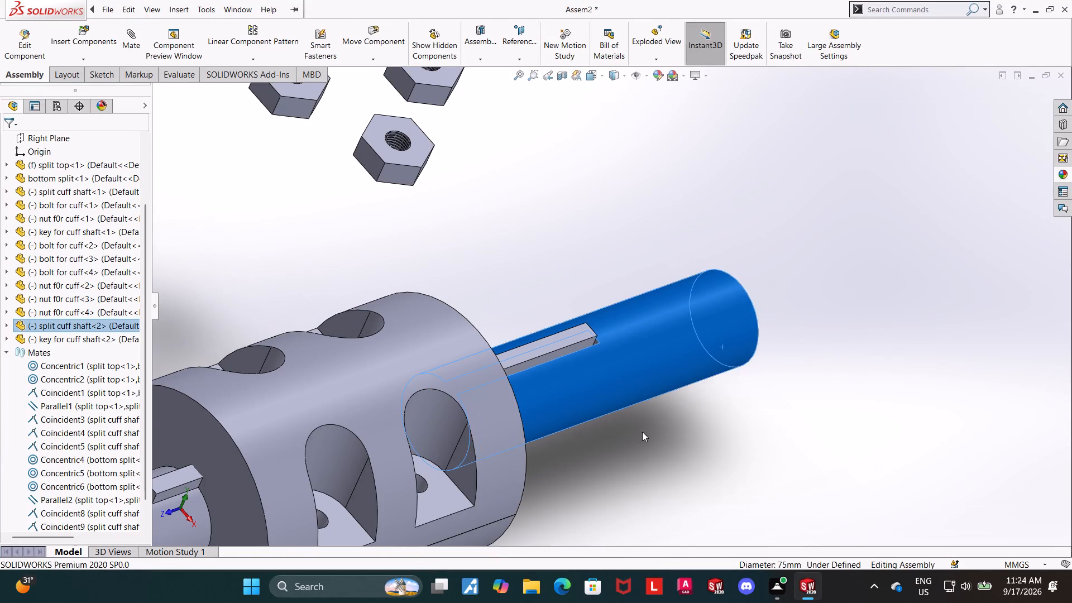
Pull the first shaft with its key out of the opposite end of the coupling.
scroll(638, 435, up, 6)
scroll(418, 425, down, 5)
drag(567, 319, 425, 346)
click(601, 437)
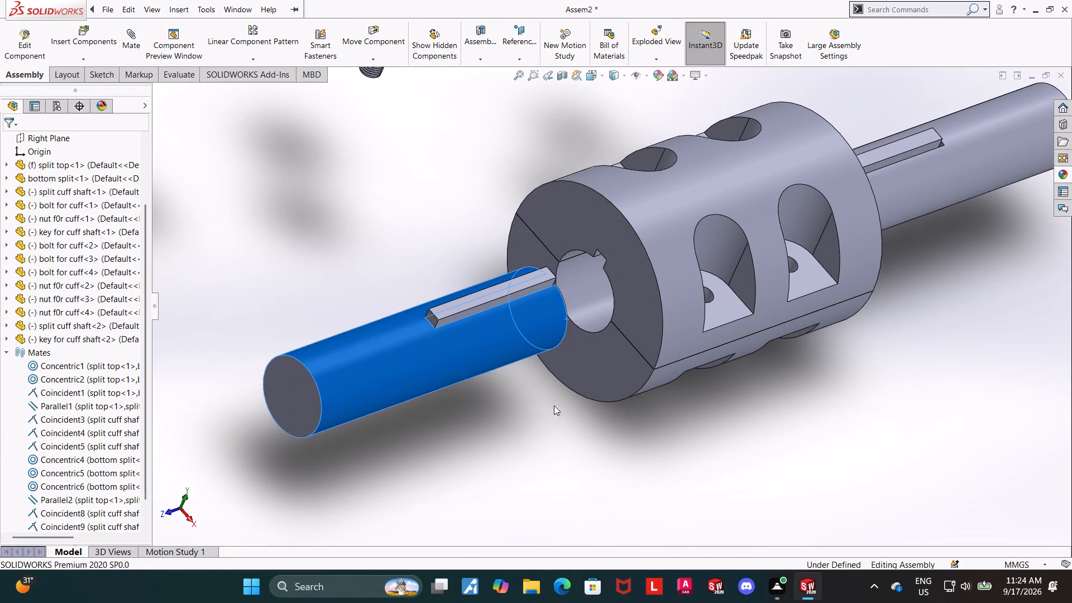
Delete the Coincident4 mate between the first shaft and its key.
right_click(50, 433)
click(73, 418)
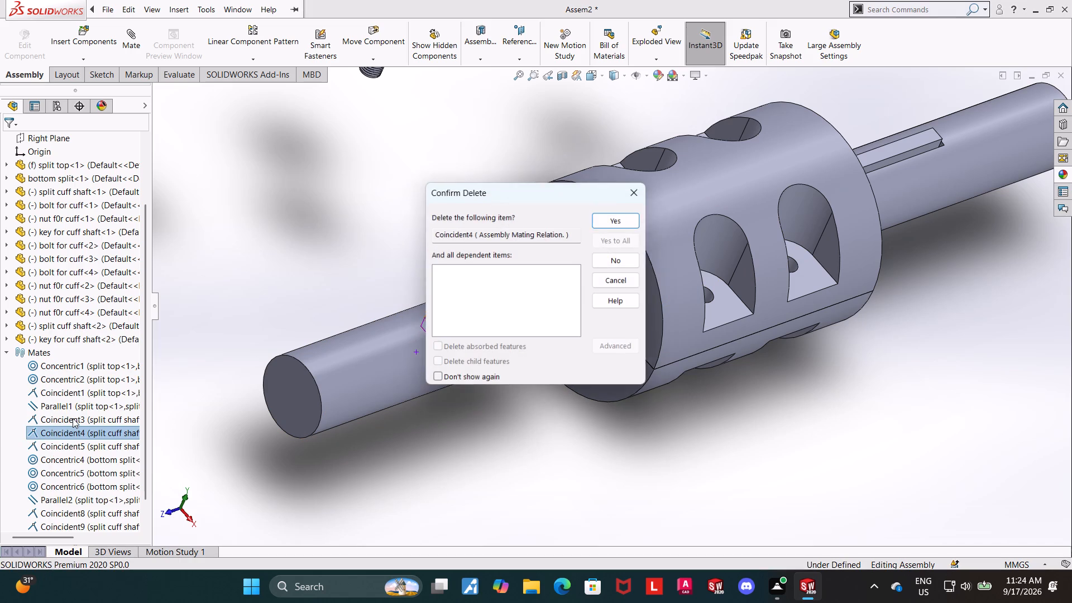
click(620, 218)
middle_drag(520, 403, 438, 432)
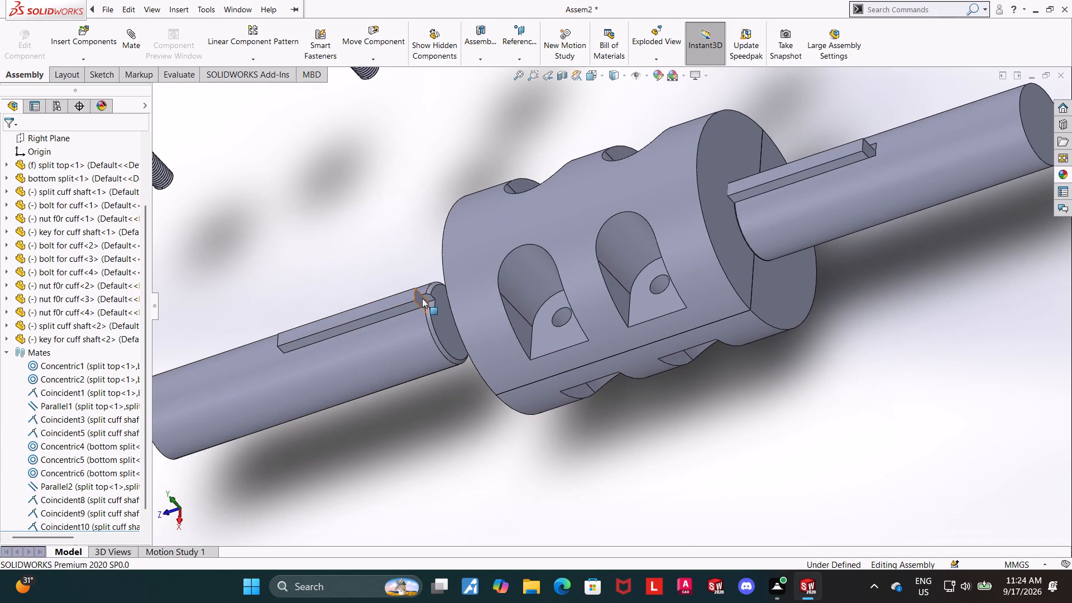
Mate the first key's inner end face coincident with the inner end face of the first shaft.
click(422, 298)
ctrl+click(445, 318)
click(133, 35)
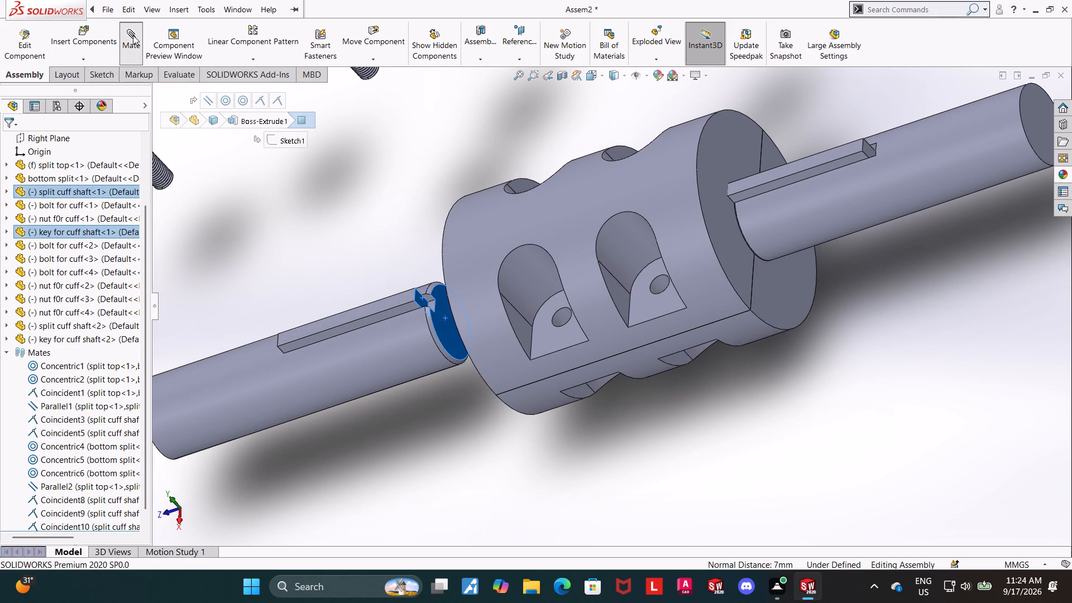
click(8, 144)
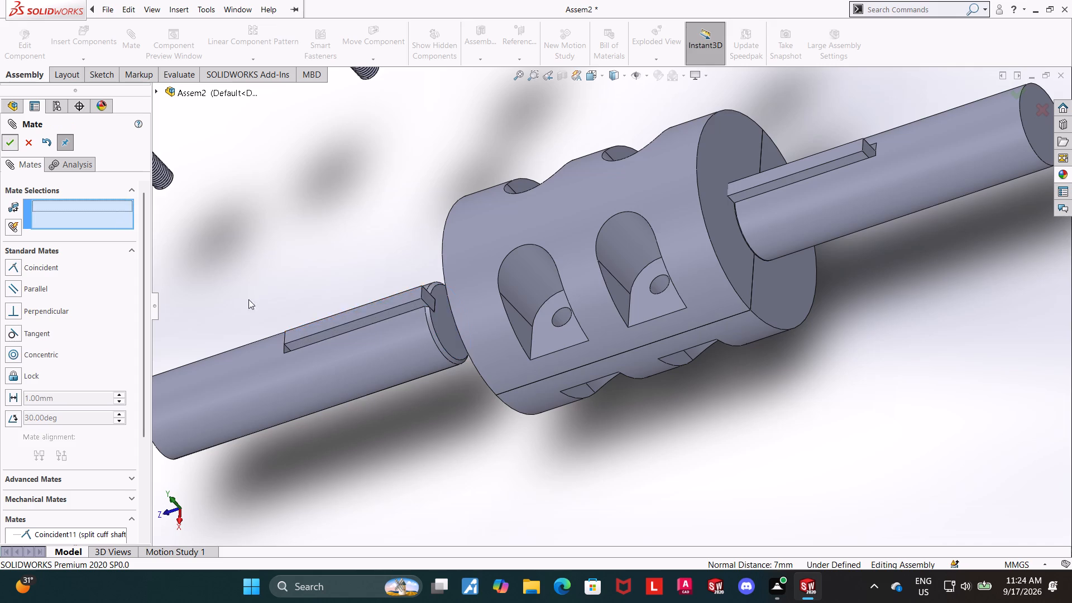
click(446, 482)
Slide both shafts with their keys partway into the coupling bore from opposite ends.
middle_drag(403, 446, 455, 419)
drag(299, 387, 404, 358)
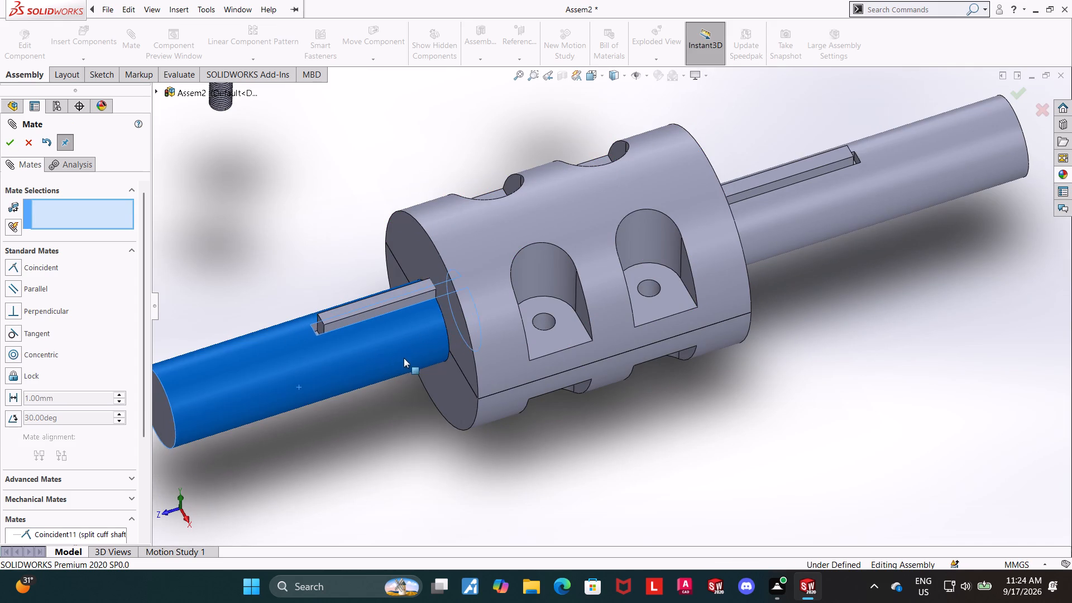
drag(404, 358, 410, 357)
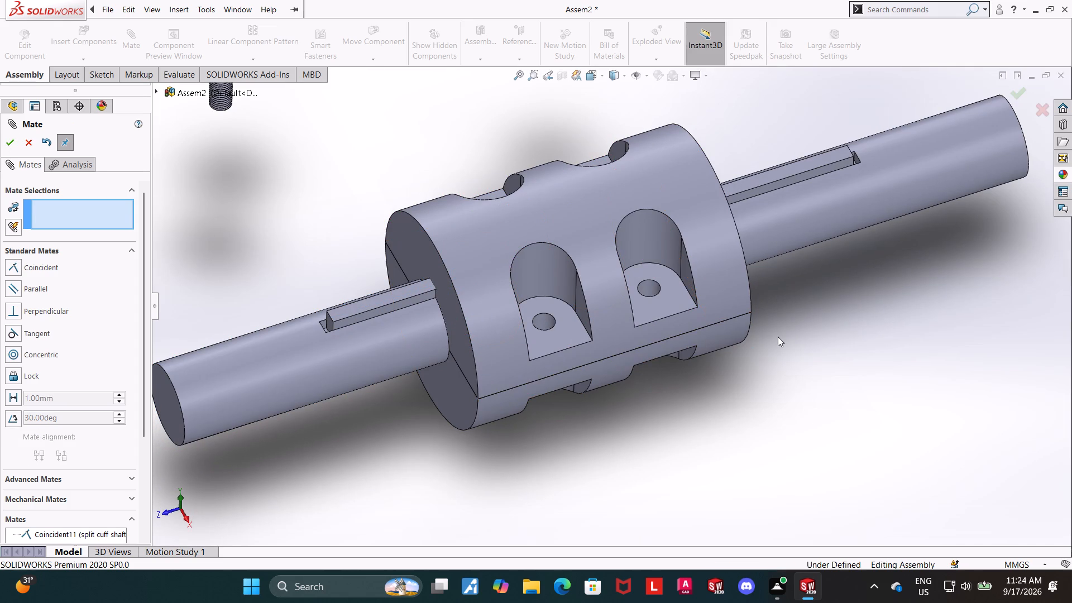
drag(320, 355, 388, 339)
scroll(798, 398, up, 3)
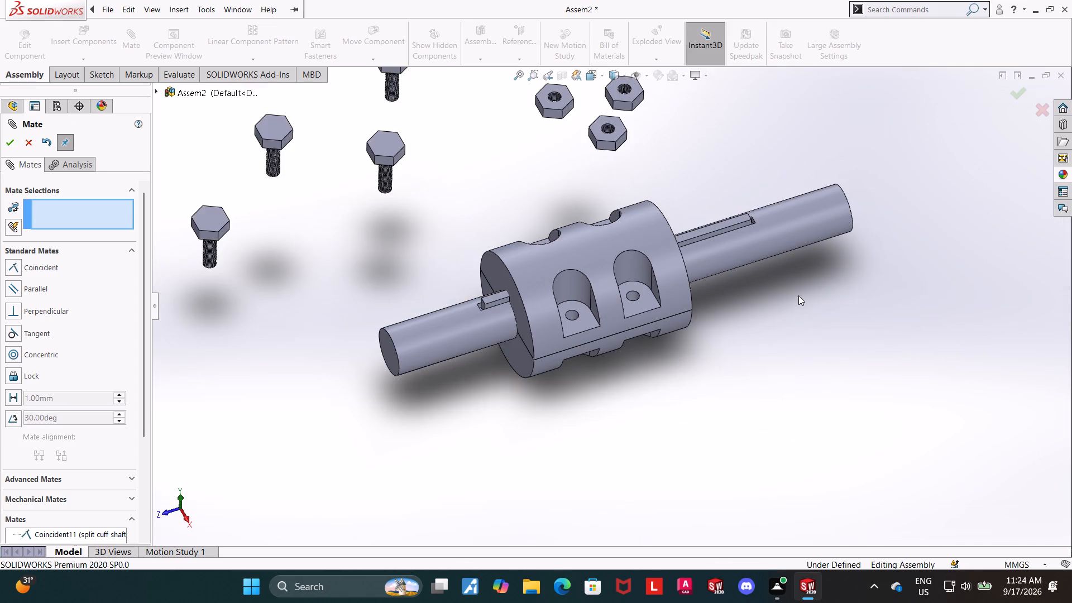
scroll(797, 293, down, 2)
scroll(702, 231, down, 3)
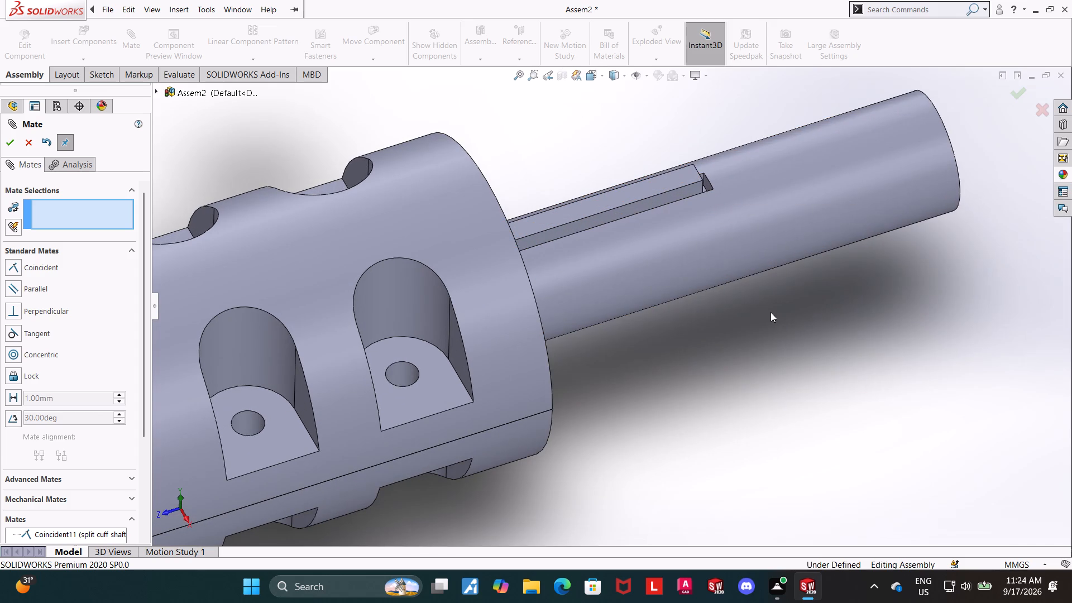
drag(772, 220, 656, 262)
Examine how both keyed shafts sit in the coupling from the right view and several angles, leaving the Mate command.
scroll(729, 361, up, 6)
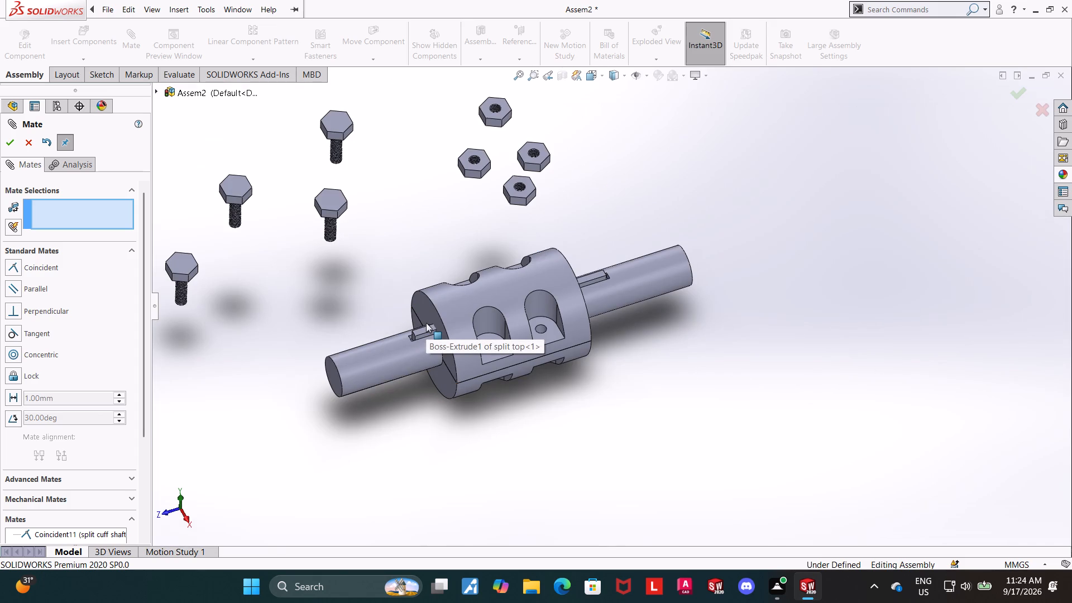
scroll(662, 391, up, 4)
scroll(631, 284, down, 3)
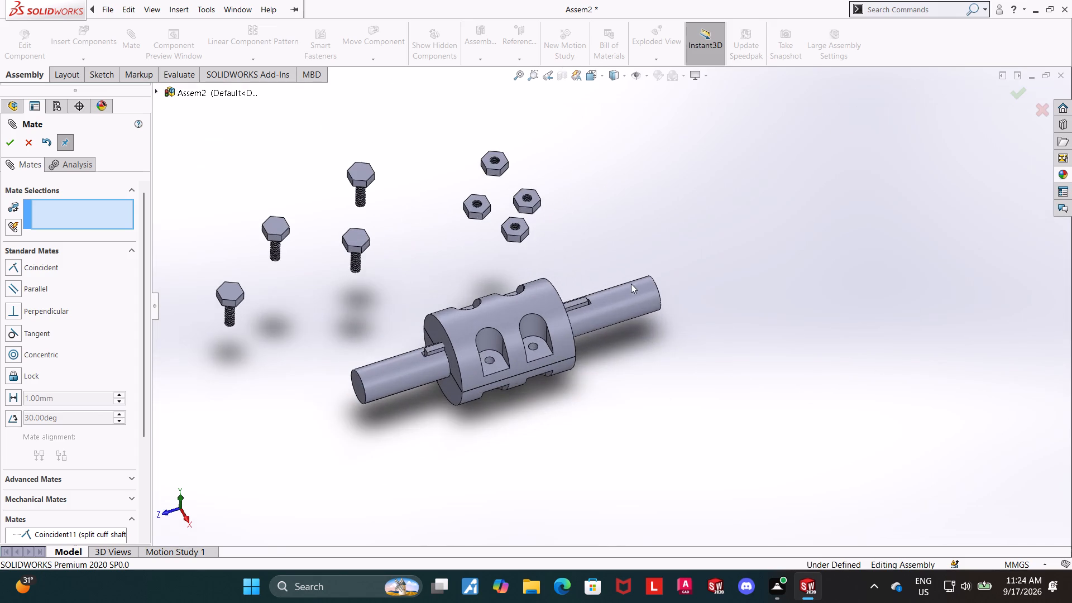
middle_drag(662, 342, 662, 266)
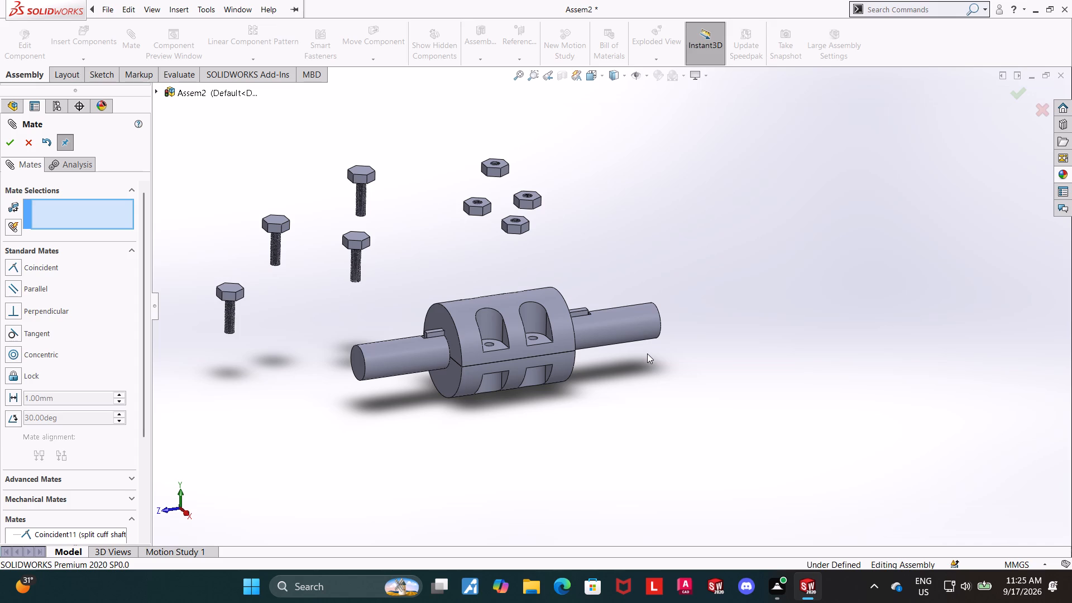
middle_drag(607, 406, 569, 439)
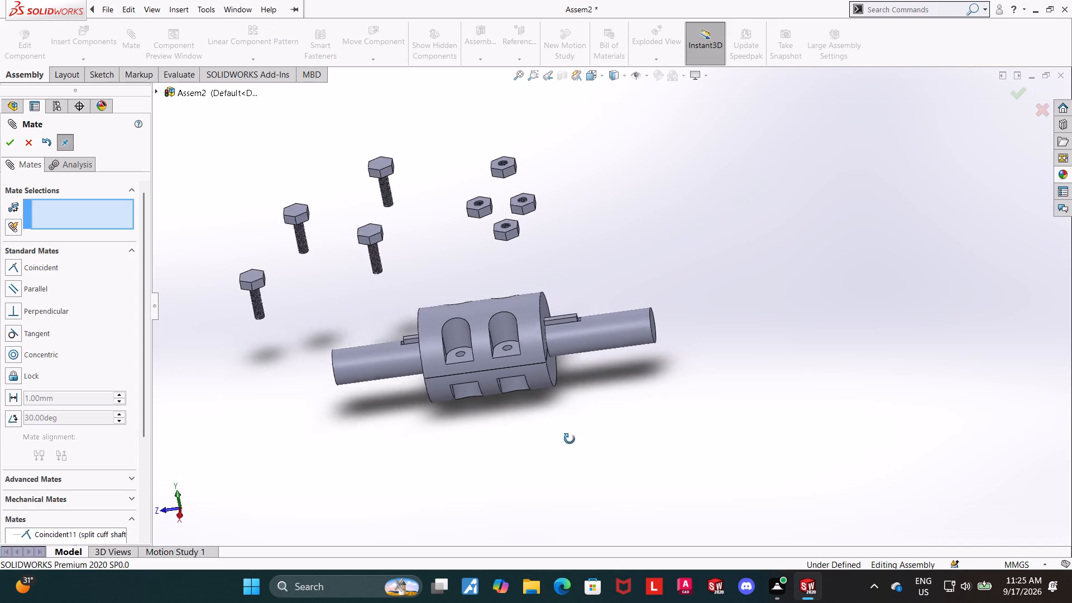
middle_drag(569, 439, 578, 468)
scroll(515, 407, down, 4)
middle_drag(489, 401, 525, 362)
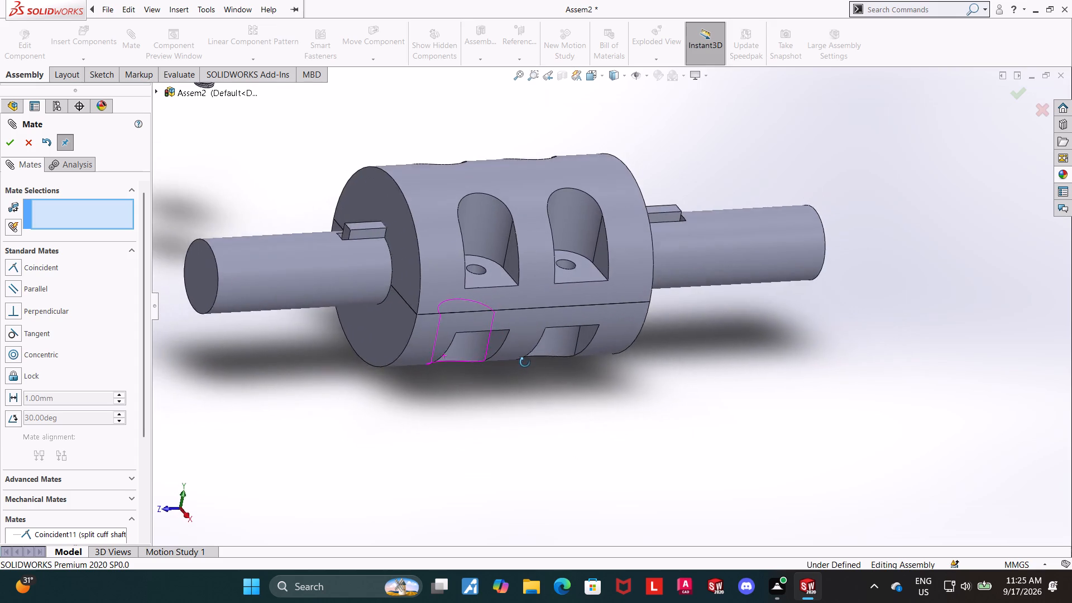
middle_drag(525, 362, 519, 347)
scroll(520, 350, down, 1)
scroll(516, 334, up, 1)
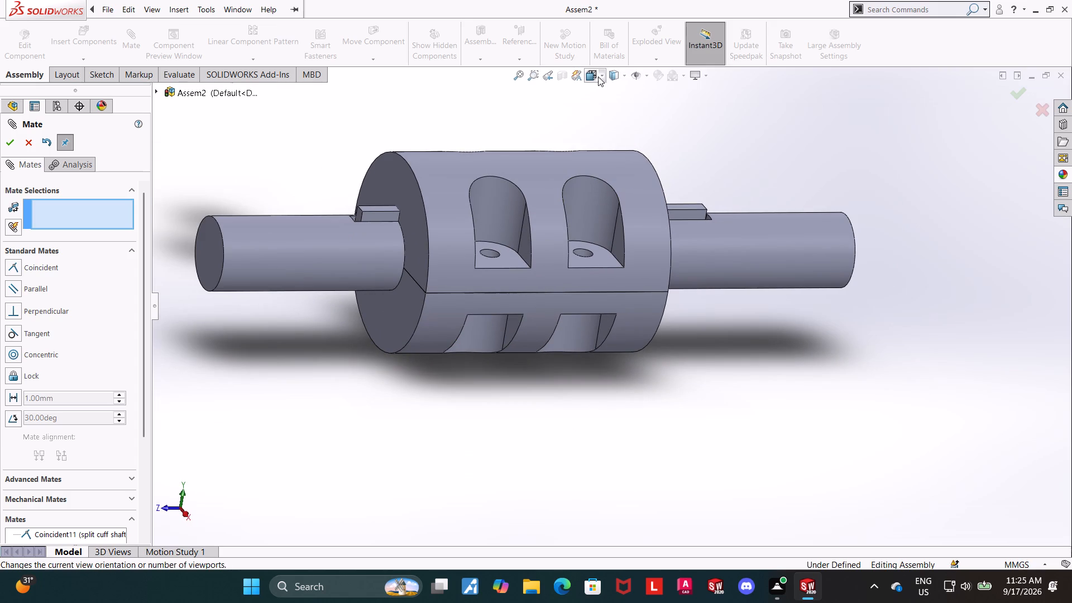
click(596, 76)
click(540, 408)
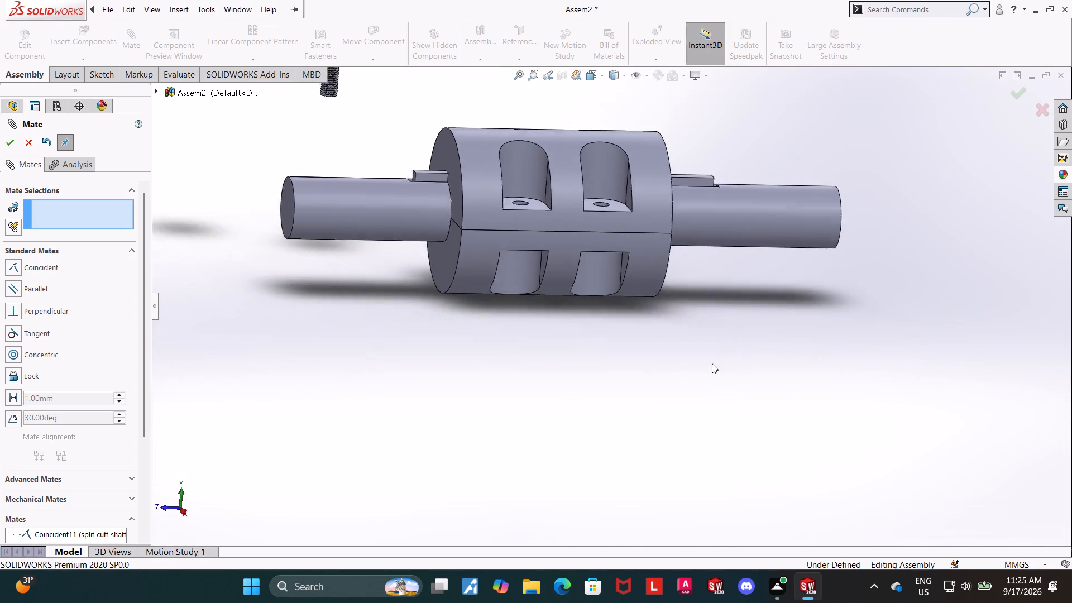
click(610, 162)
middle_drag(486, 359, 487, 362)
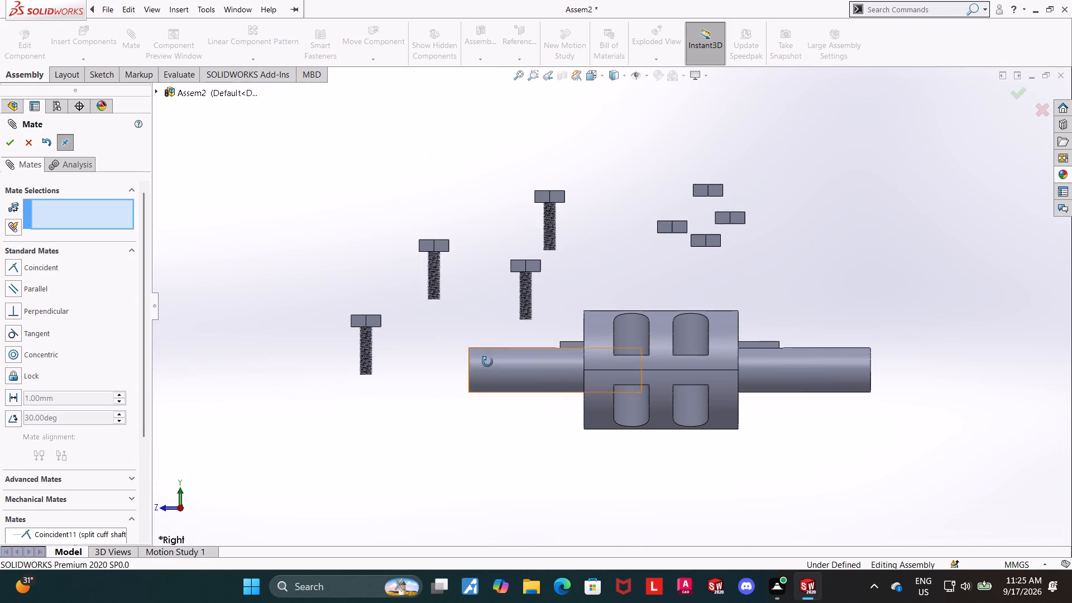
middle_drag(487, 362, 501, 444)
scroll(633, 450, up, 4)
scroll(705, 308, down, 5)
click(296, 271)
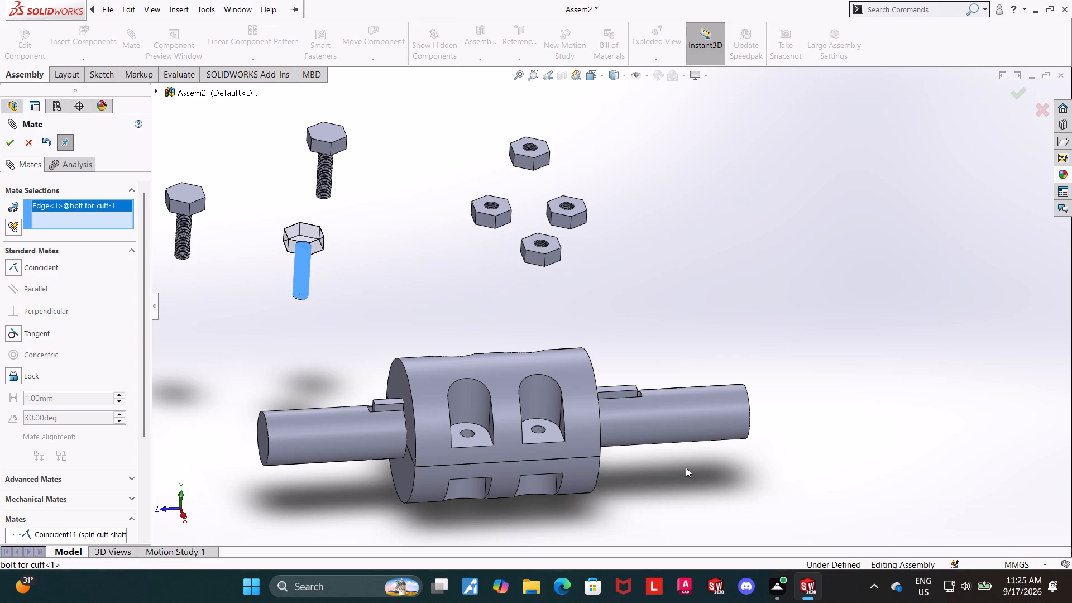
click(690, 511)
scroll(672, 480, up, 3)
click(607, 475)
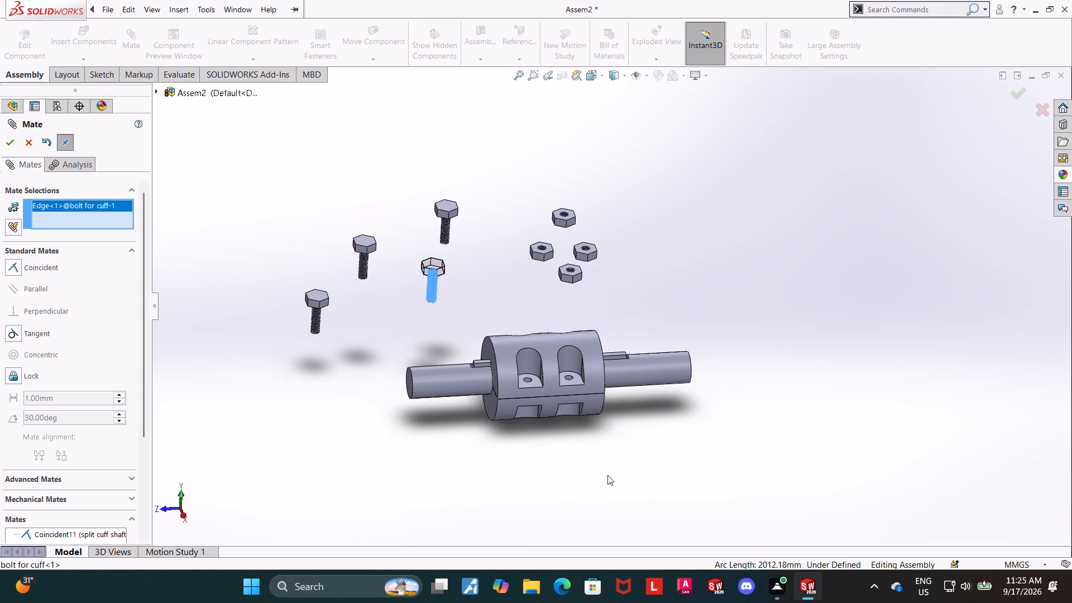
click(26, 142)
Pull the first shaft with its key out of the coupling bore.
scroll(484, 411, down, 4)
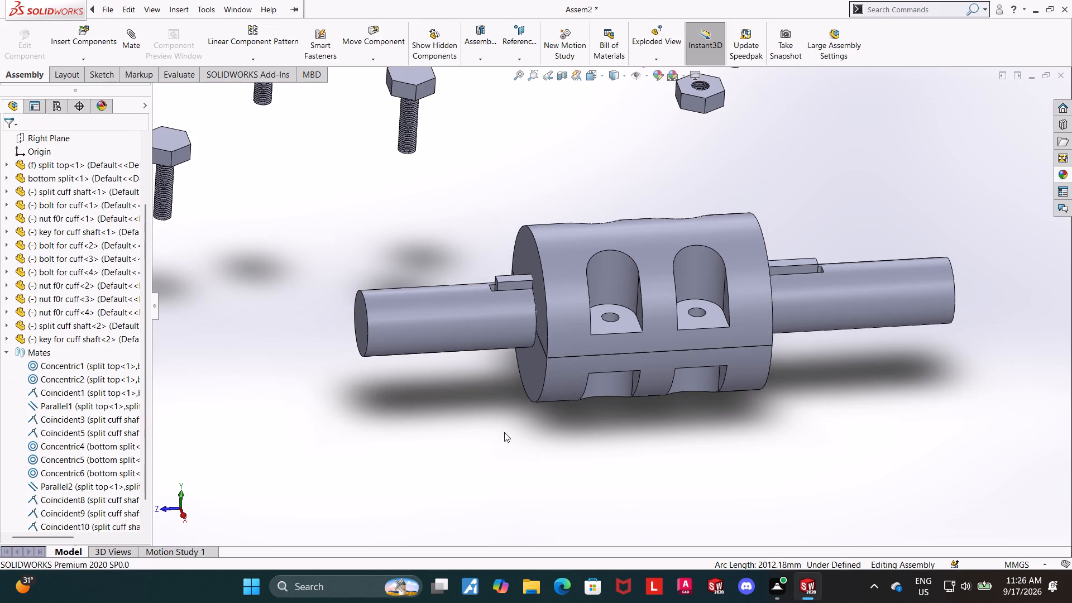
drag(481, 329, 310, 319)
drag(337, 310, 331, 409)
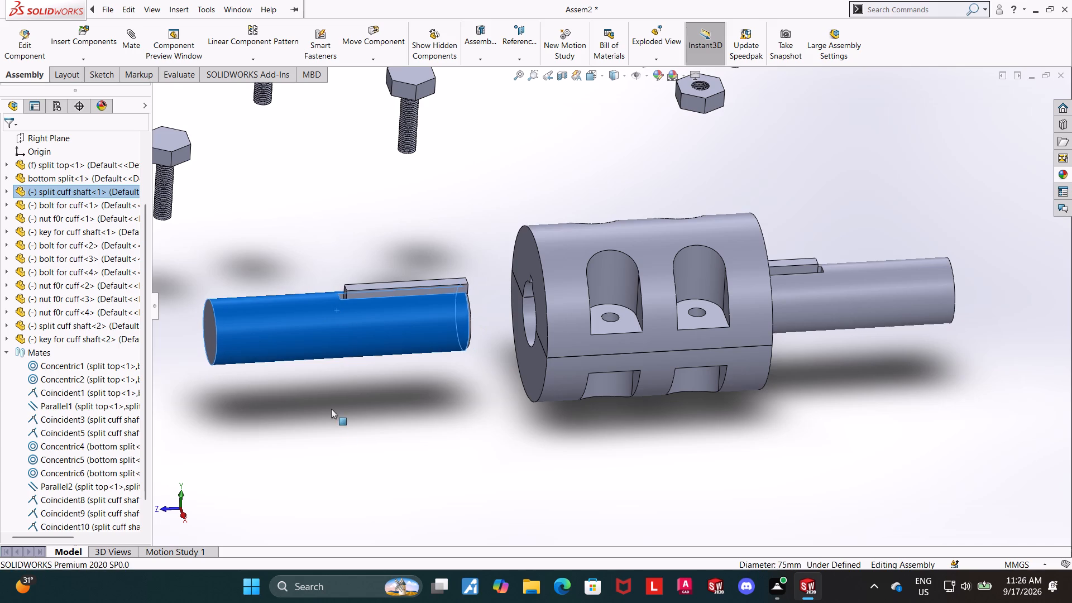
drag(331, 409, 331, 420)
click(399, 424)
Add a 130 mm distance mate between the bottom half's end face and the first shaft's outer end face.
middle_drag(410, 413, 423, 443)
scroll(423, 443, up, 1)
scroll(497, 362, down, 4)
middle_drag(567, 348, 581, 345)
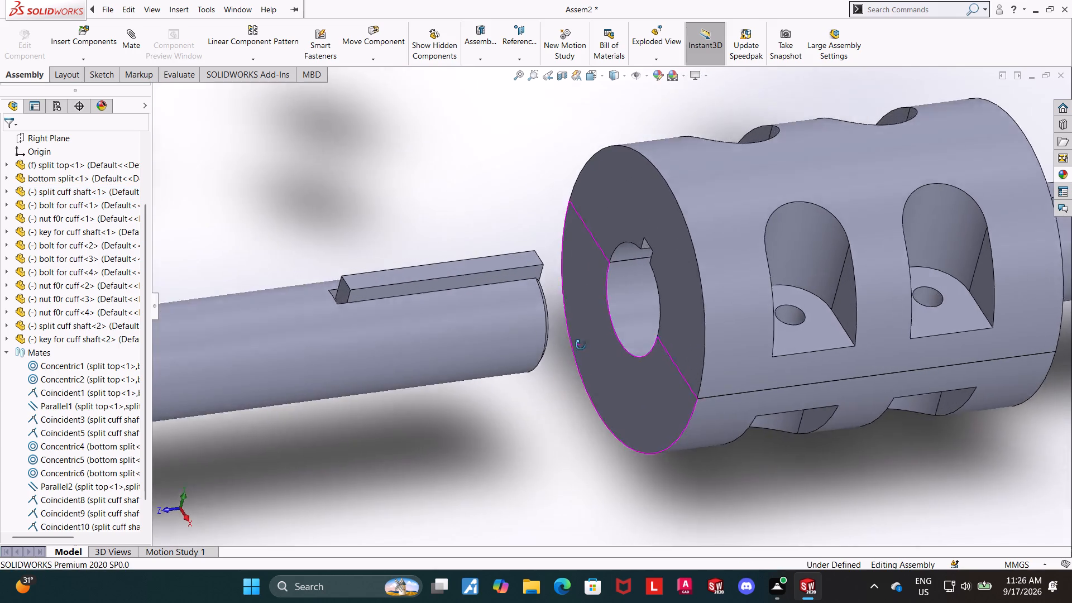
middle_drag(581, 345, 673, 337)
scroll(683, 338, up, 1)
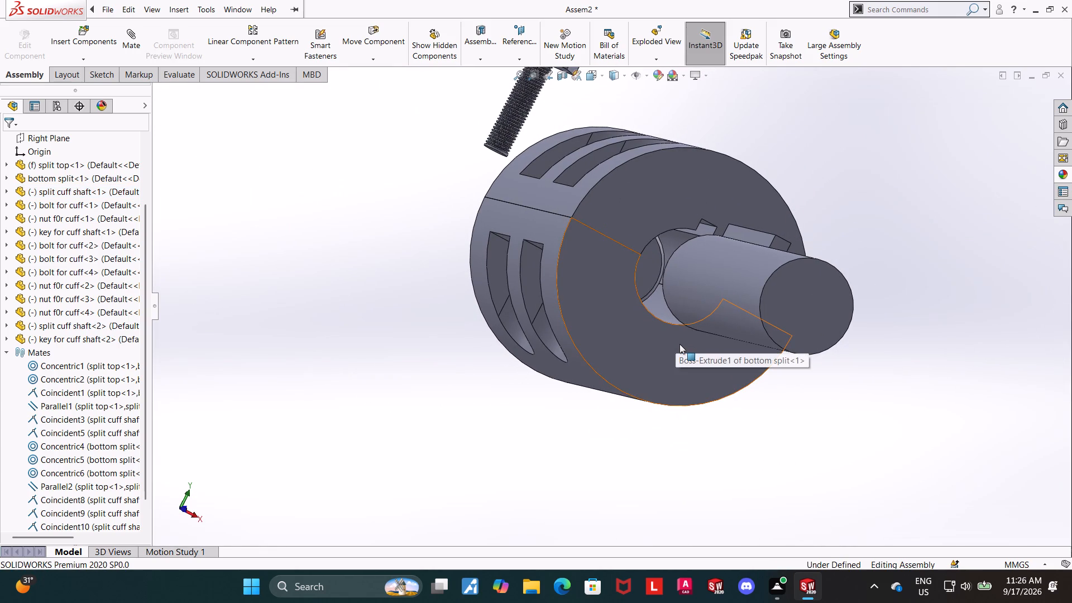
middle_drag(894, 415, 836, 412)
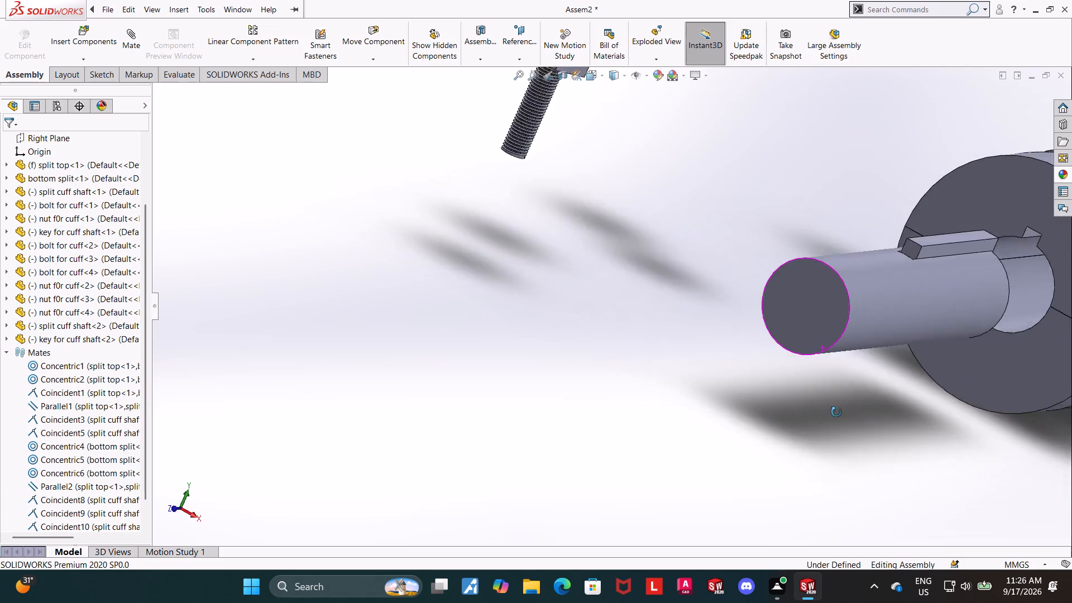
middle_drag(836, 412, 836, 412)
scroll(837, 411, up, 5)
scroll(932, 322, down, 3)
middle_drag(921, 346, 908, 346)
scroll(877, 346, up, 3)
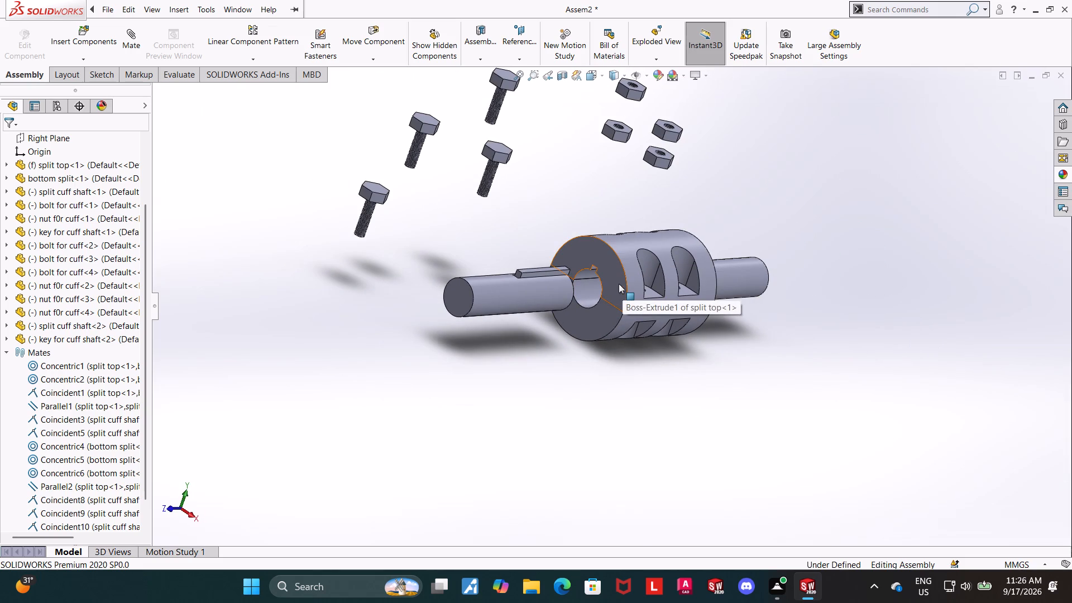
click(605, 311)
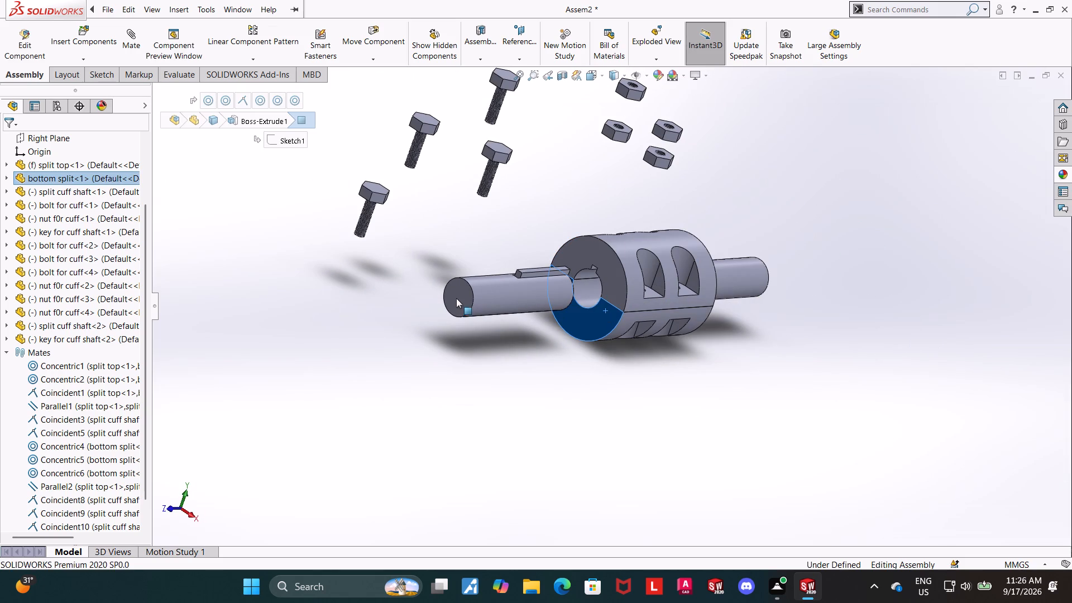
ctrl+click(456, 298)
click(122, 45)
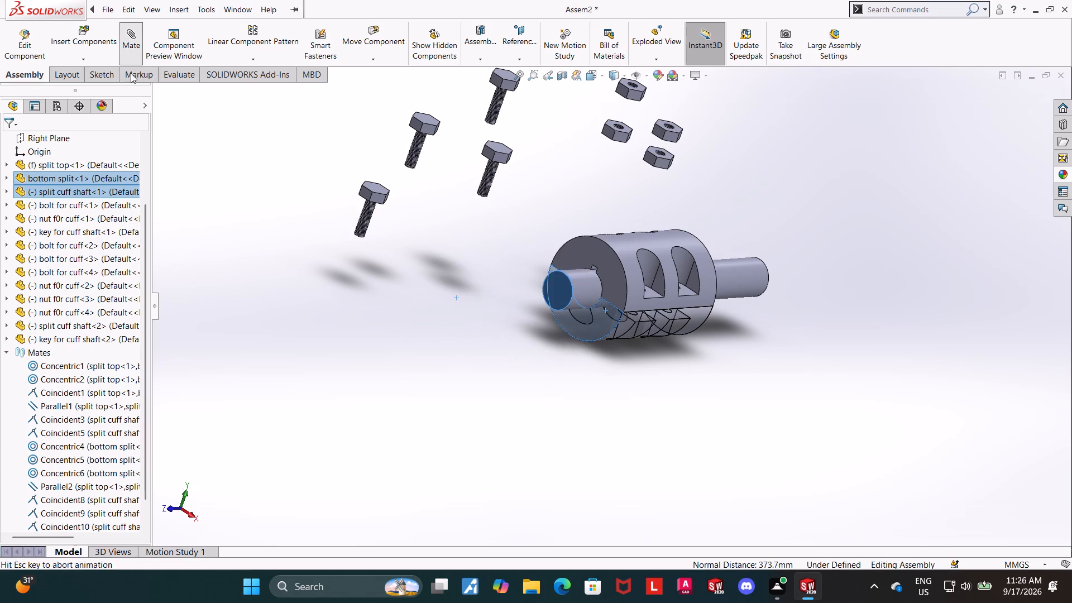
click(10, 399)
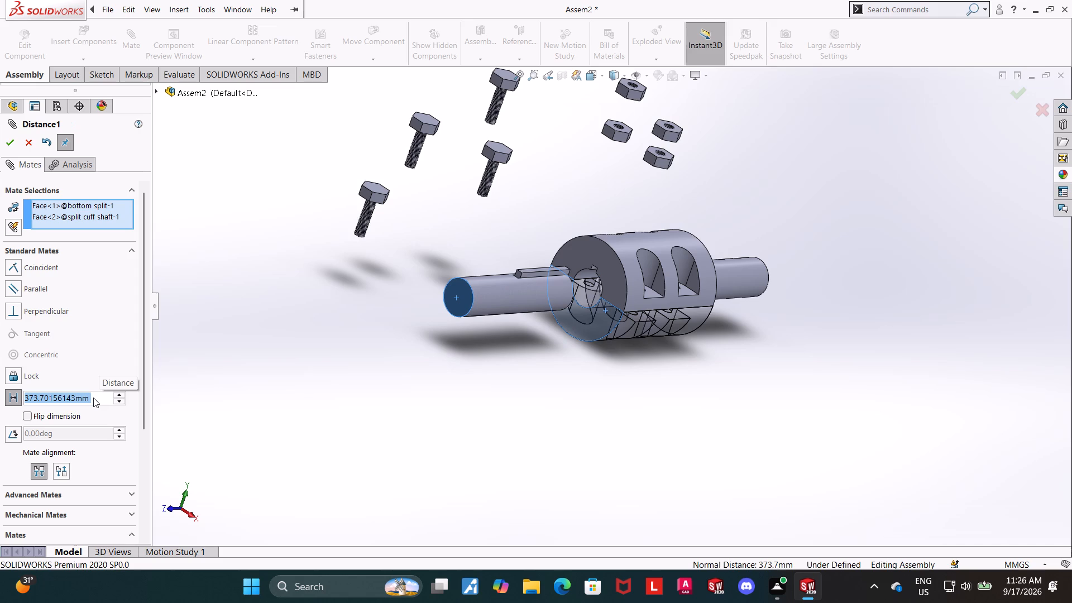
key(2)
key(BackSpace)
text(130)
key(Return)
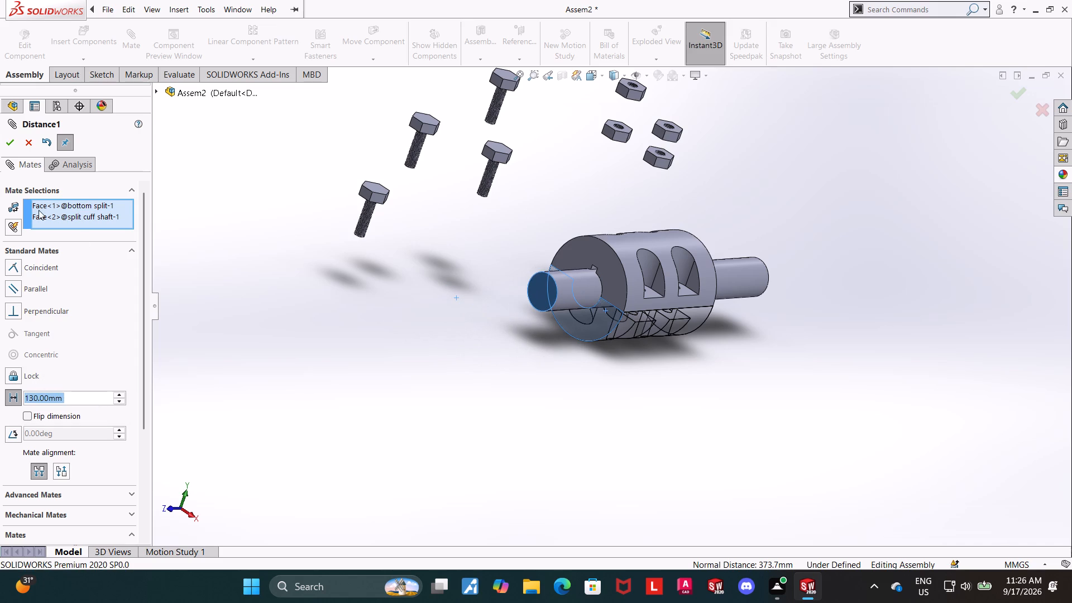
click(6, 145)
click(878, 376)
Test whether the first shaft can still slide in the bore and inspect its position, closing the Mate command.
middle_drag(841, 315, 855, 314)
scroll(598, 275, down, 4)
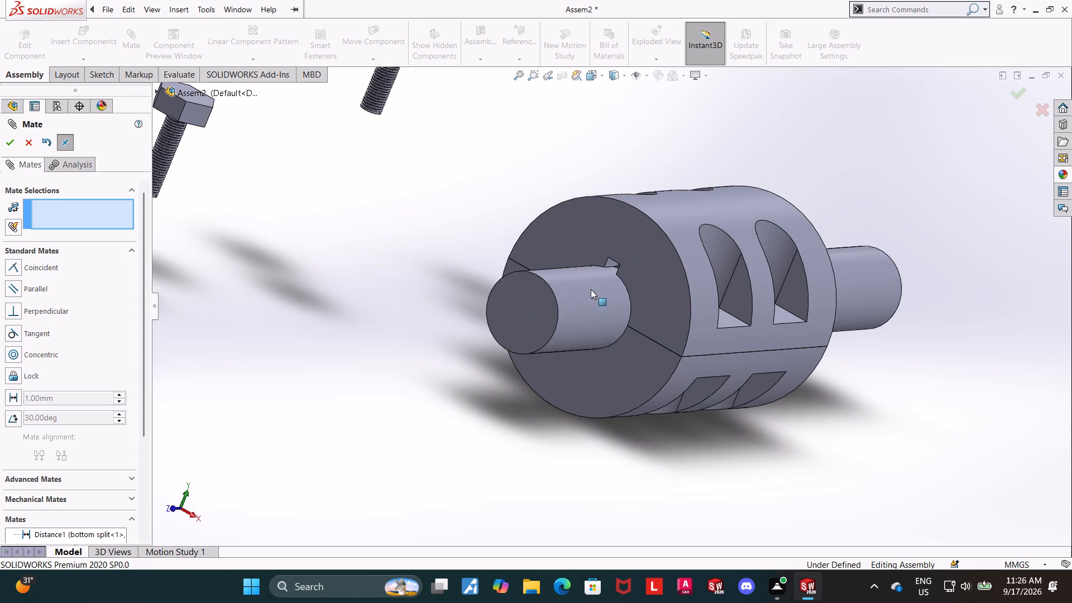
drag(584, 300, 597, 343)
middle_drag(587, 380, 599, 380)
drag(606, 312, 513, 326)
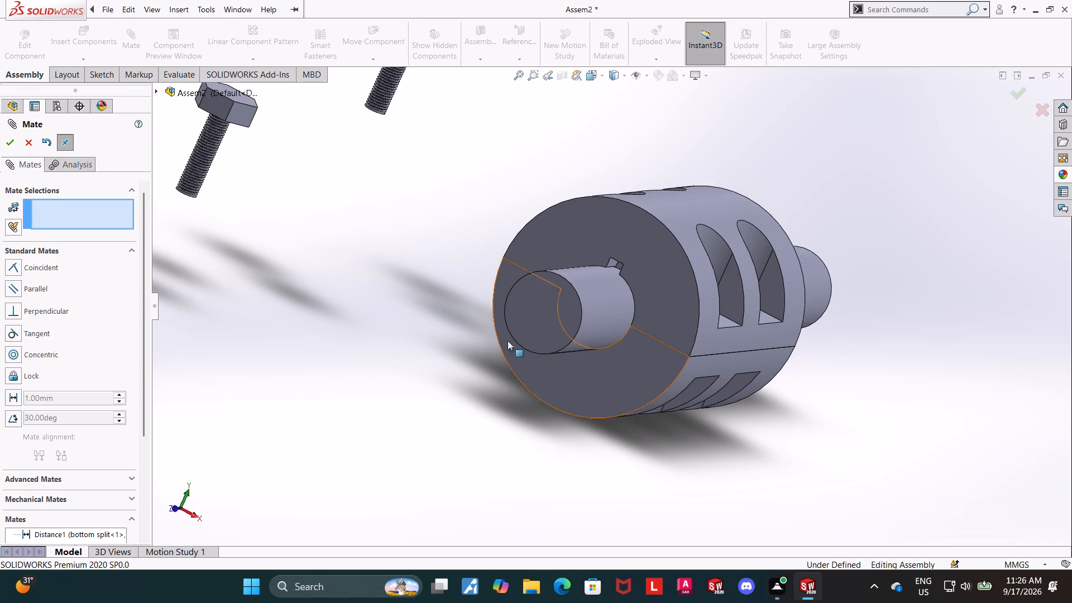
click(666, 468)
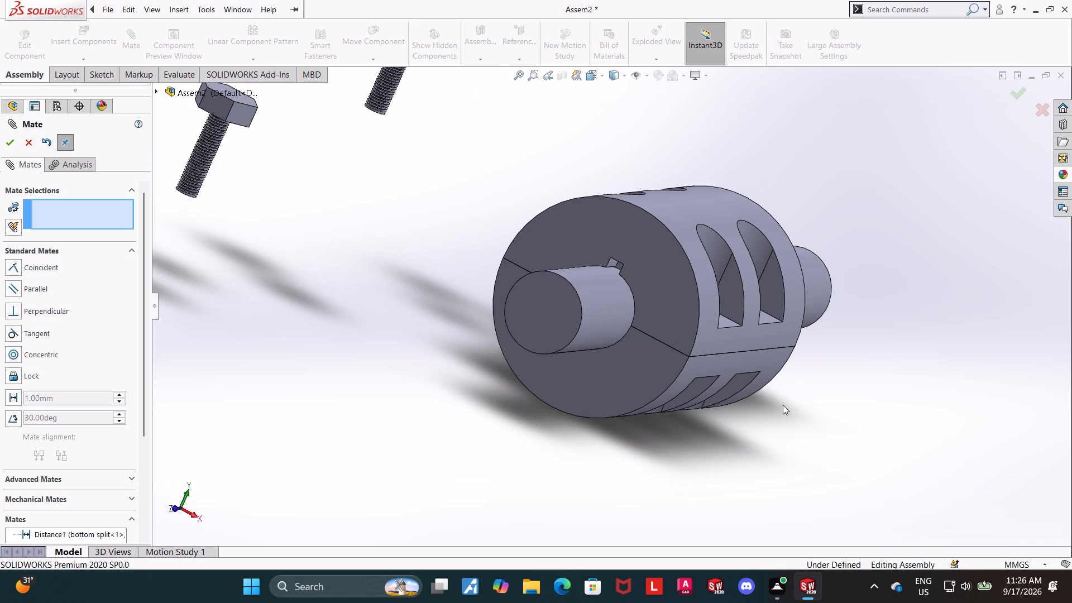
scroll(739, 406, up, 4)
middle_drag(746, 380, 709, 385)
scroll(643, 293, down, 4)
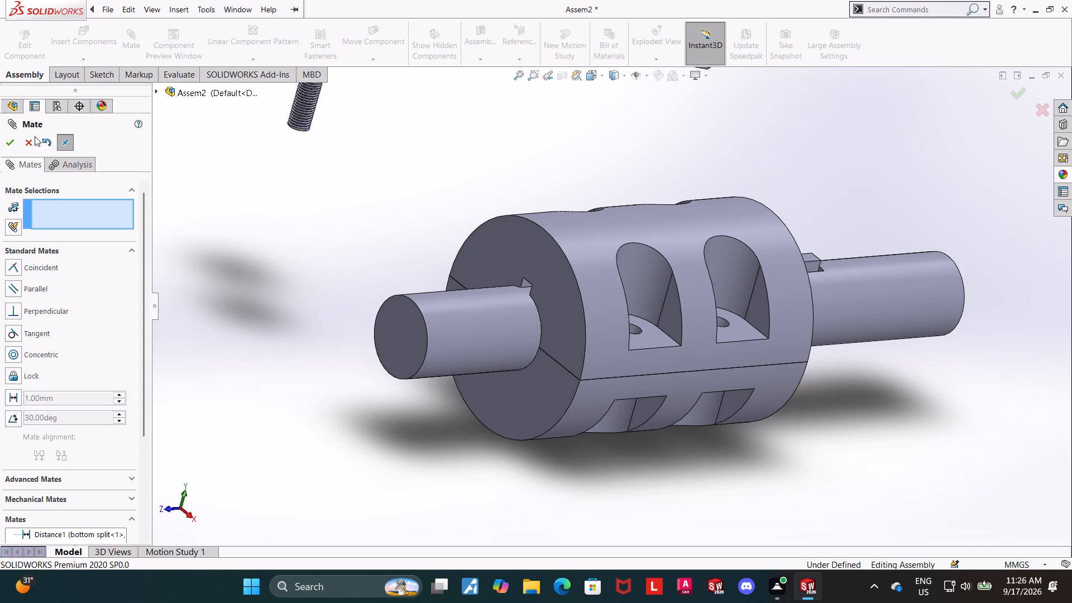
click(33, 136)
Set the distance mate between the bottom half's end face and the first shaft's outer end face to 140 mm.
scroll(89, 417, down, 7)
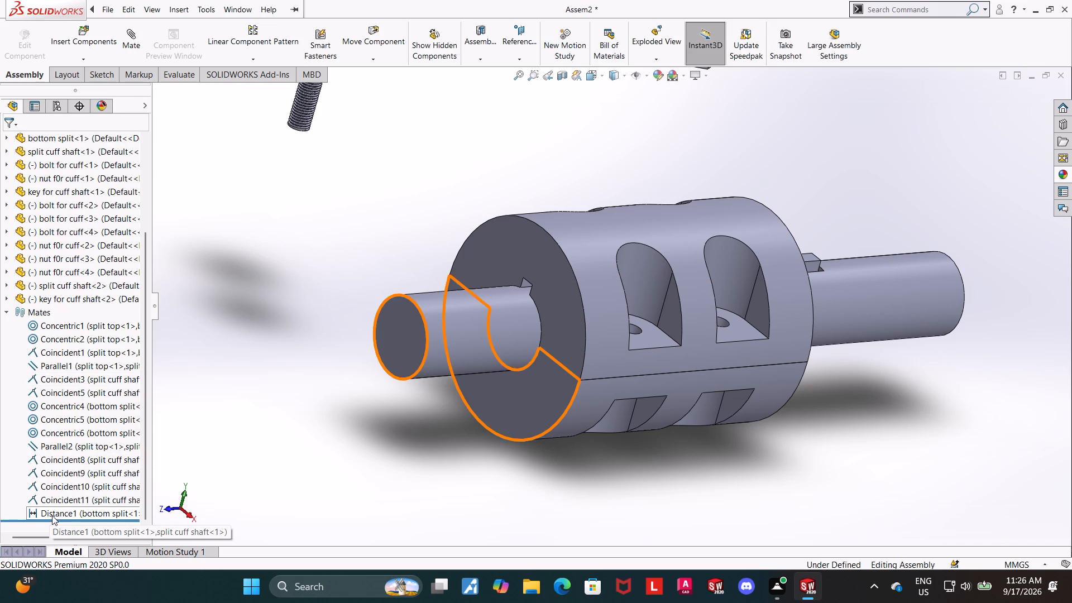
click(42, 581)
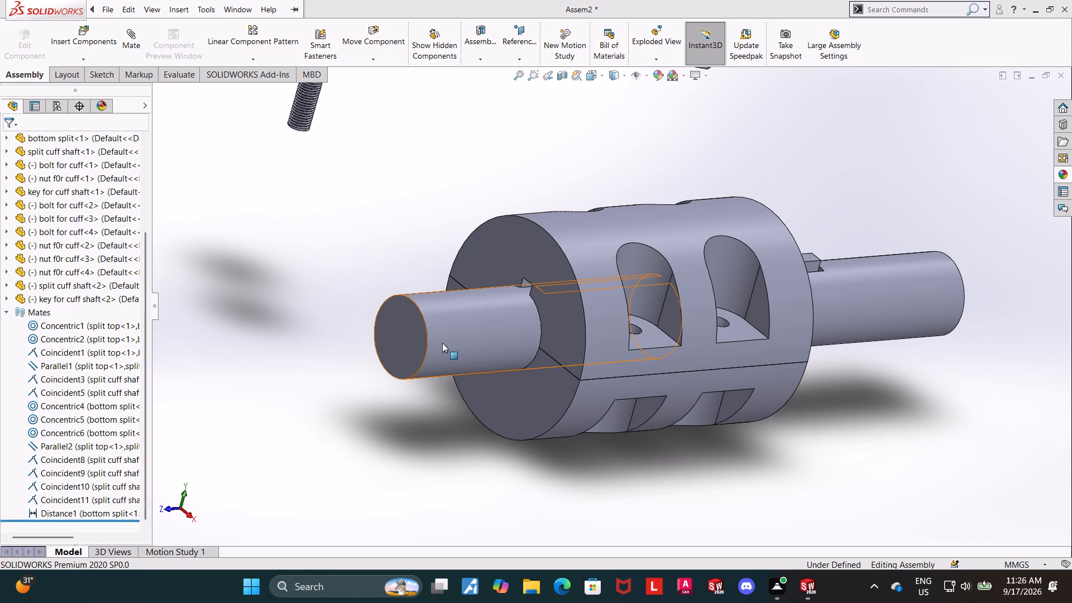
click(89, 515)
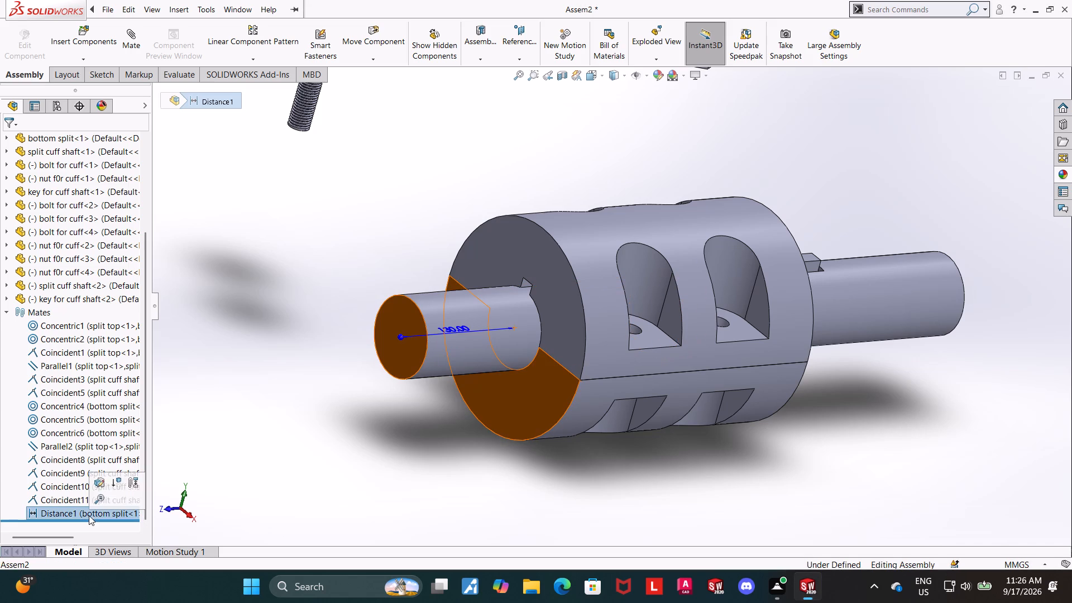
click(68, 508)
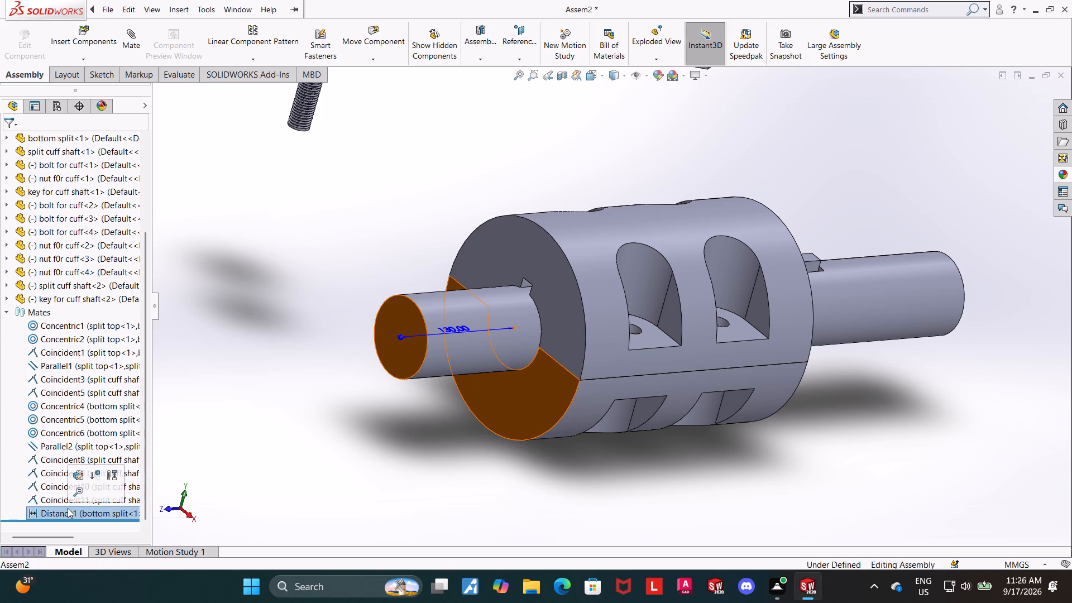
click(75, 476)
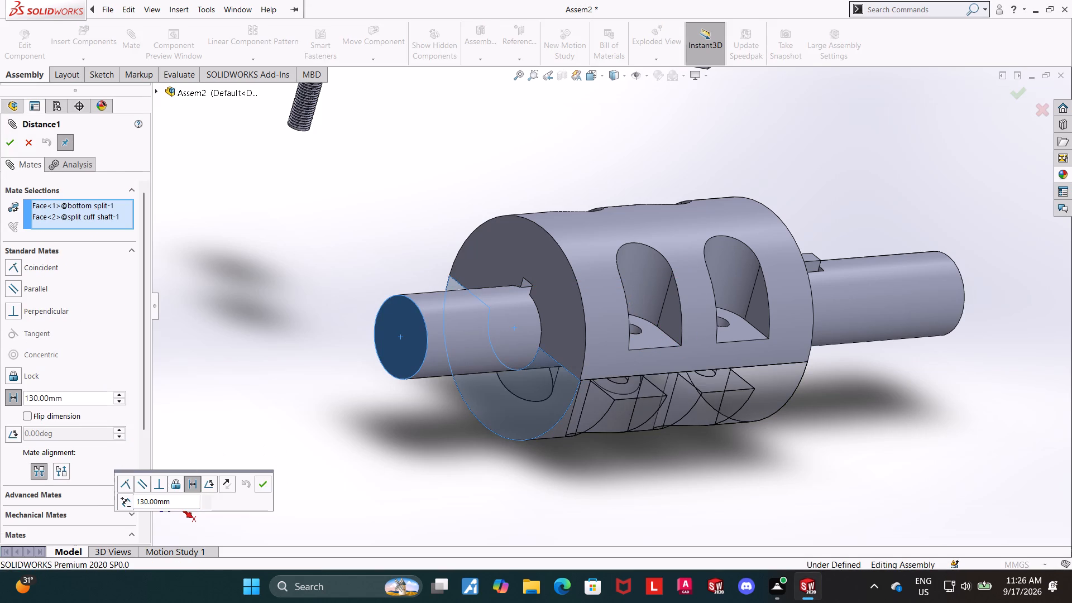
drag(181, 503, 112, 503)
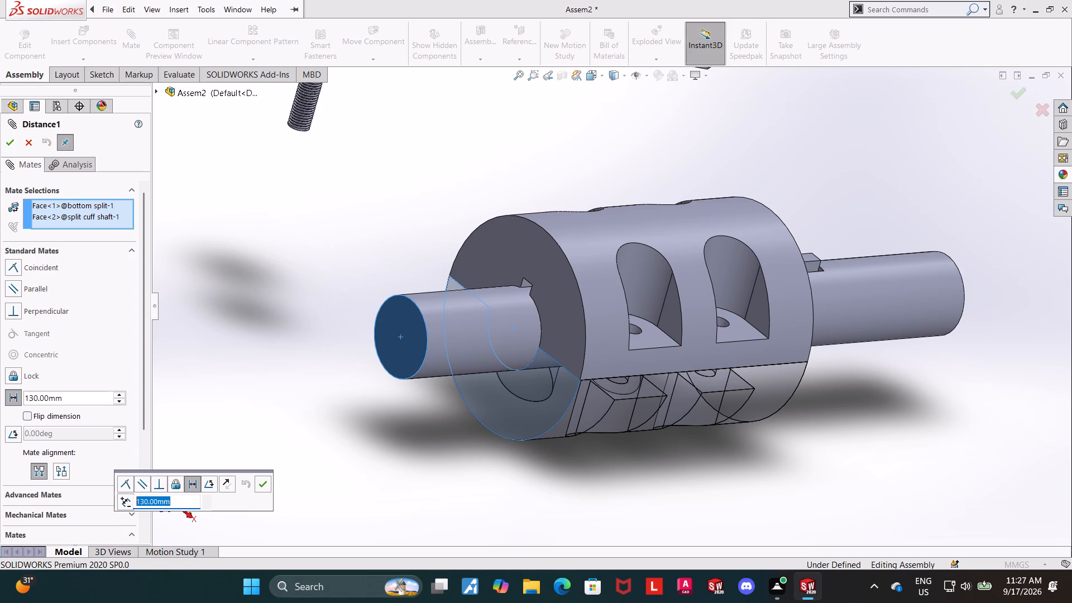
drag(112, 503, 106, 503)
text(140)
key(Return)
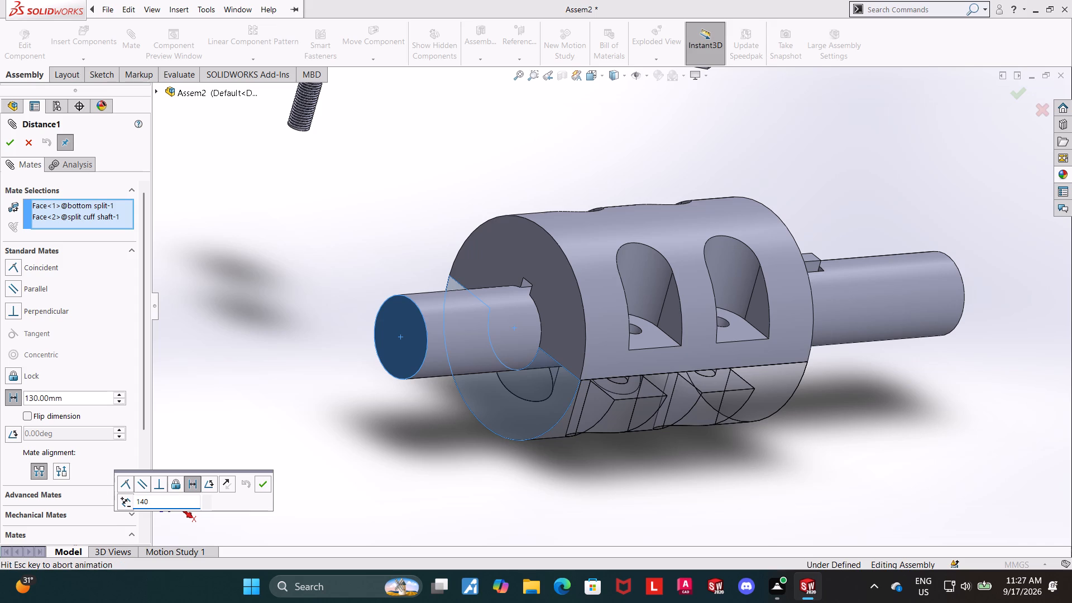
click(13, 137)
click(299, 374)
Test whether the first shaft can still slide in the coupling bore.
drag(483, 332, 404, 340)
middle_drag(468, 415, 510, 429)
middle_drag(711, 437, 670, 438)
scroll(615, 424, up, 2)
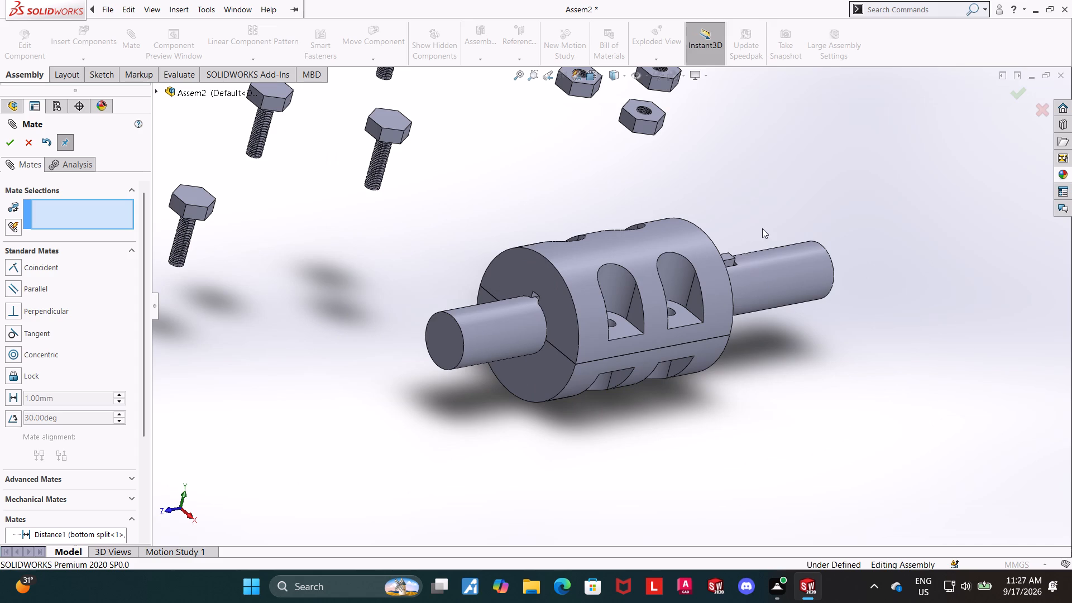
Pull the second shaft with its key out of the opposite end of the coupling bore.
drag(776, 280, 833, 277)
drag(833, 277, 839, 277)
Examine the second shaft, its key and the bore opening from several angles, leave the Mate command, and review the component list.
middle_drag(882, 310, 873, 314)
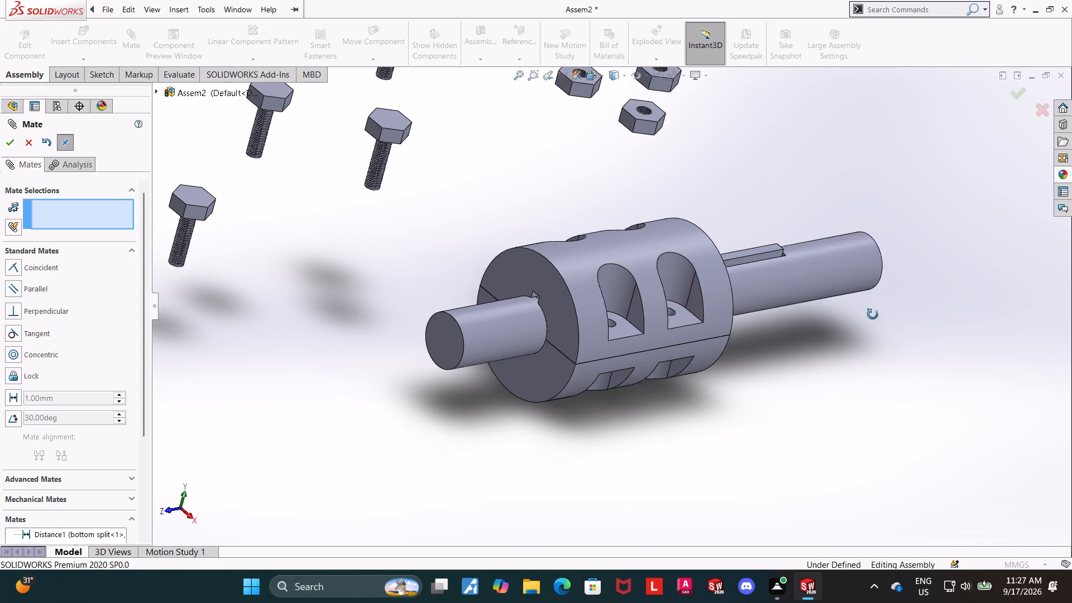
middle_drag(873, 314, 824, 271)
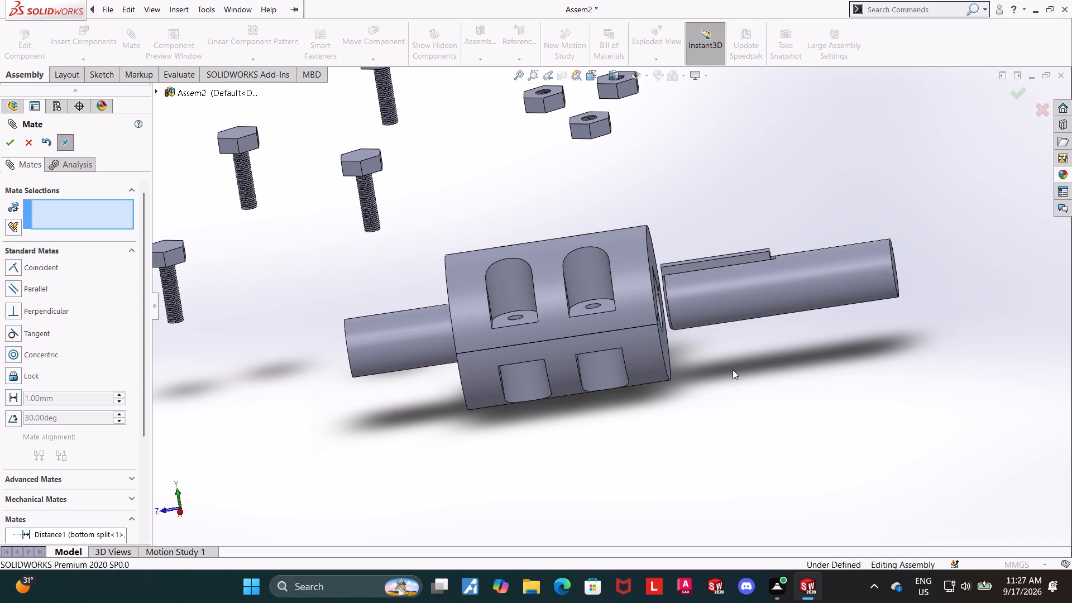
middle_drag(729, 368, 764, 354)
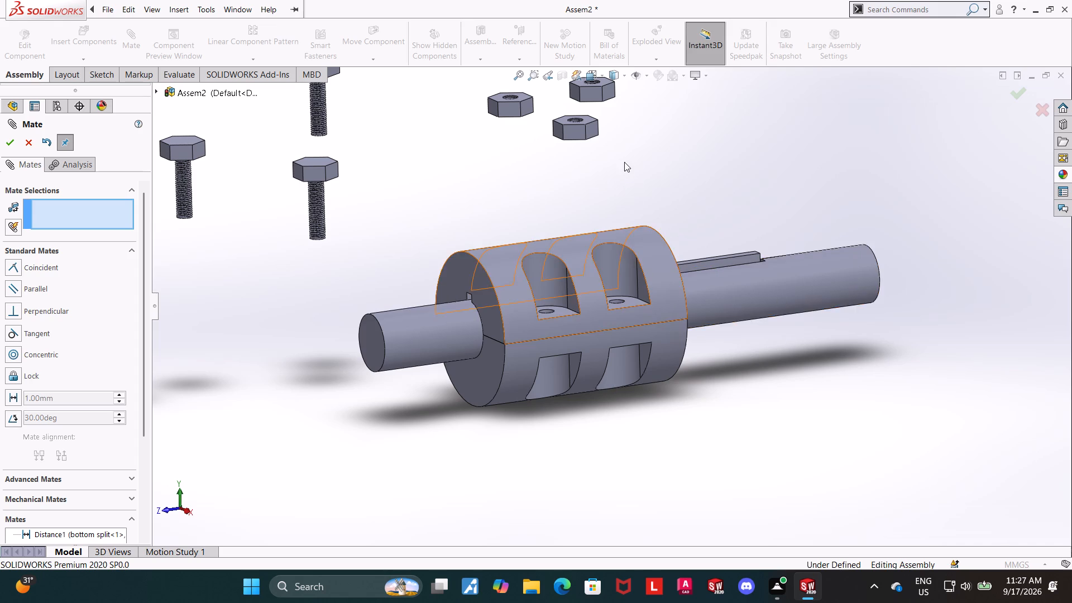
scroll(624, 162, down, 2)
middle_drag(678, 213, 686, 237)
middle_drag(708, 248, 682, 268)
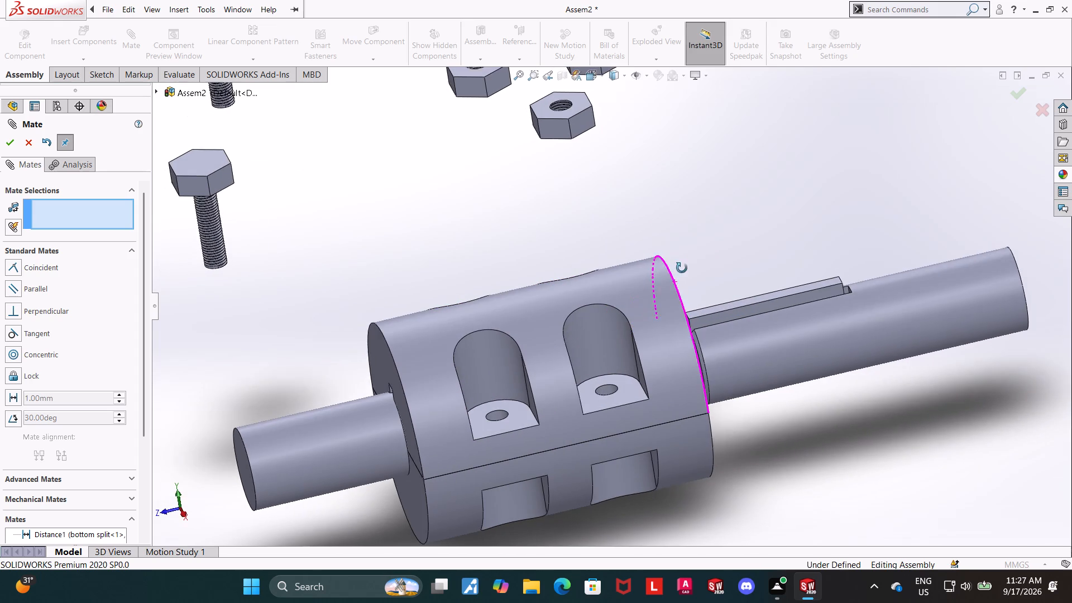
middle_drag(682, 268, 682, 269)
middle_drag(910, 408, 878, 390)
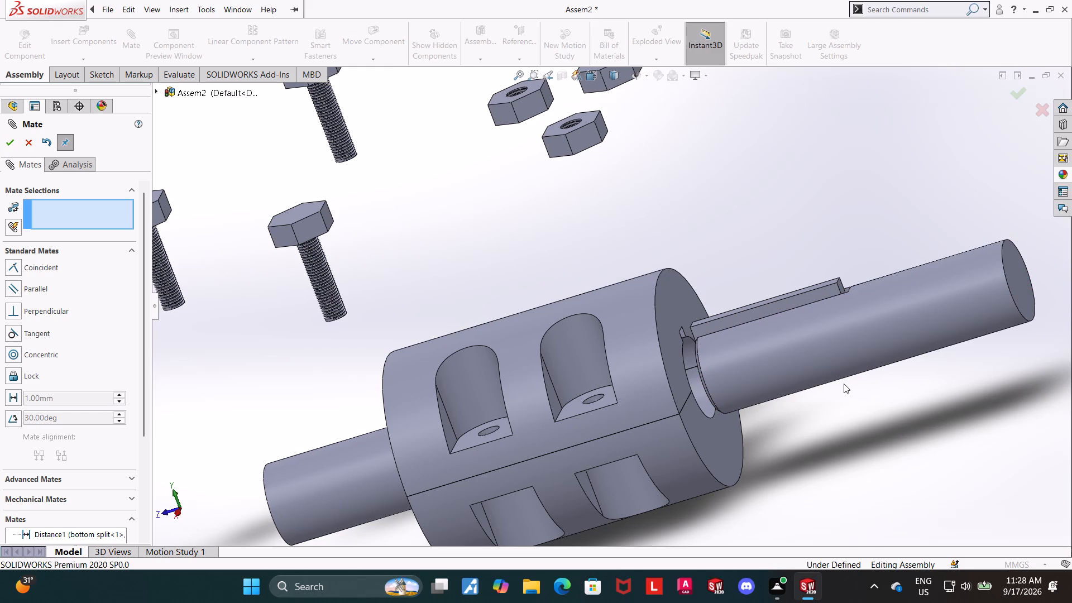
scroll(844, 384, up, 3)
click(30, 144)
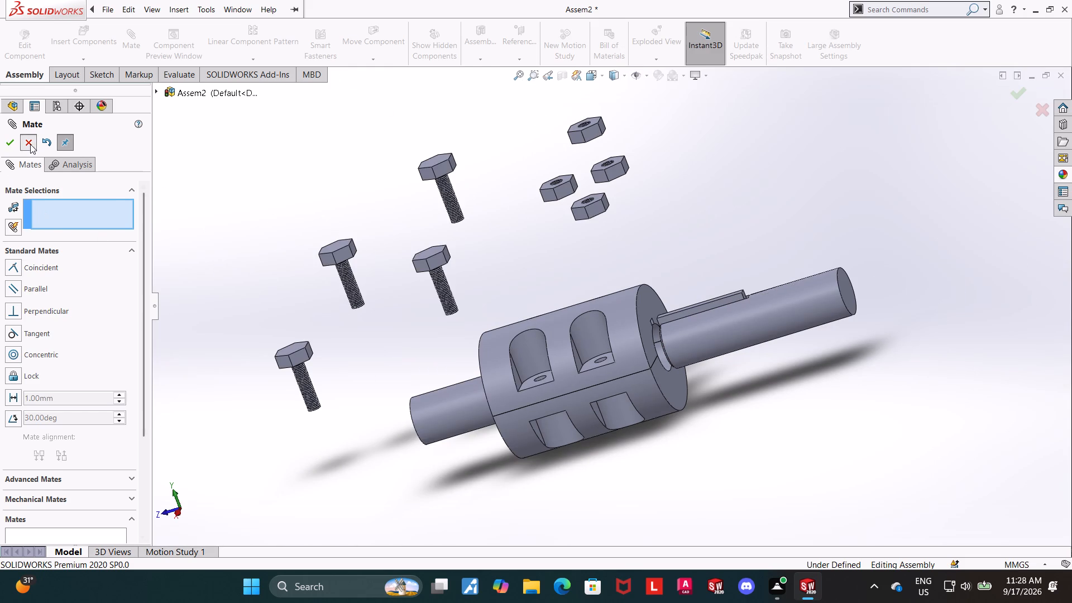
middle_drag(167, 172, 205, 159)
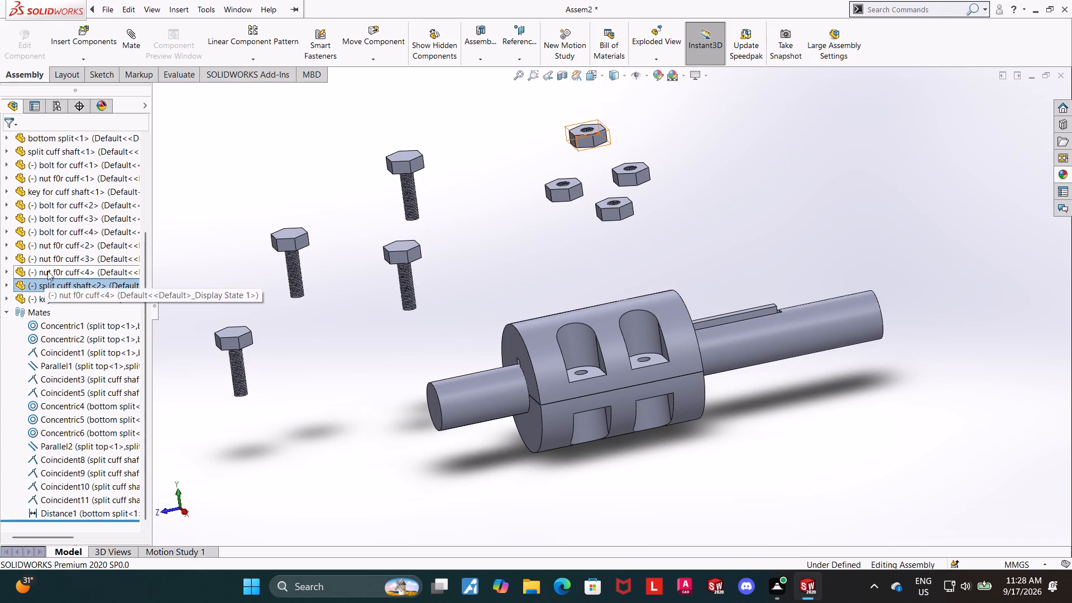
scroll(51, 332, up, 2)
scroll(29, 200, up, 3)
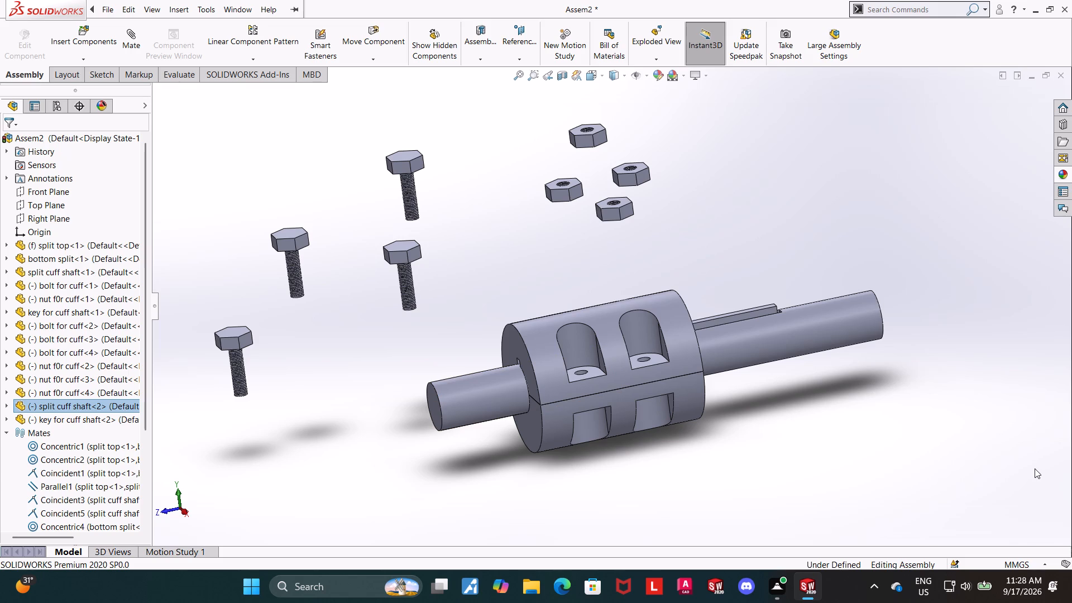
scroll(1035, 467, up, 3)
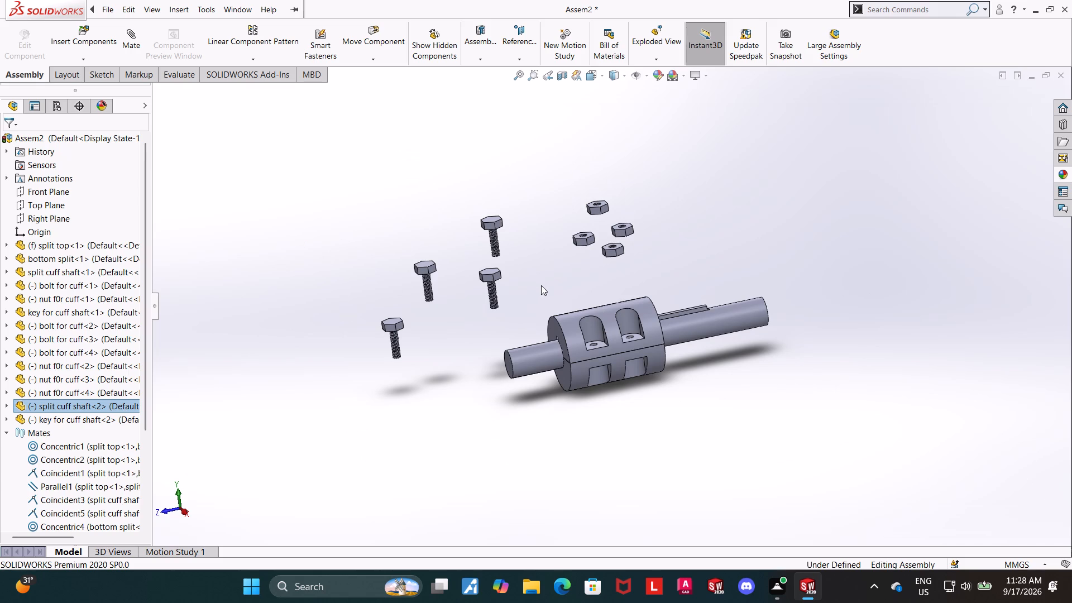
Turn the loose bolt nearest the coupling upside down with Move with Triad so its head points downward.
scroll(538, 284, down, 4)
right_click(452, 282)
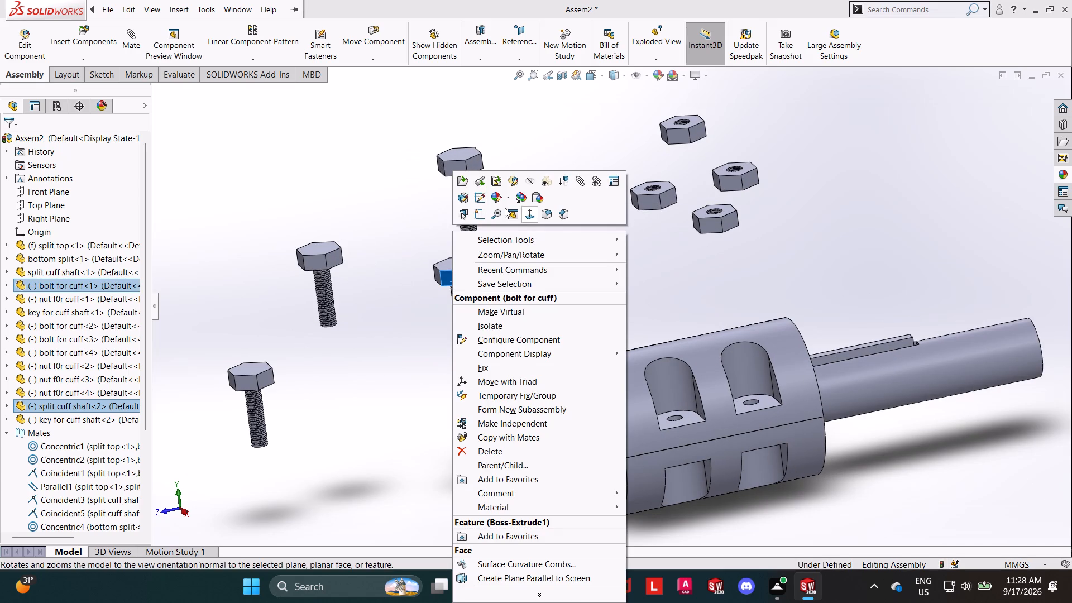
click(495, 378)
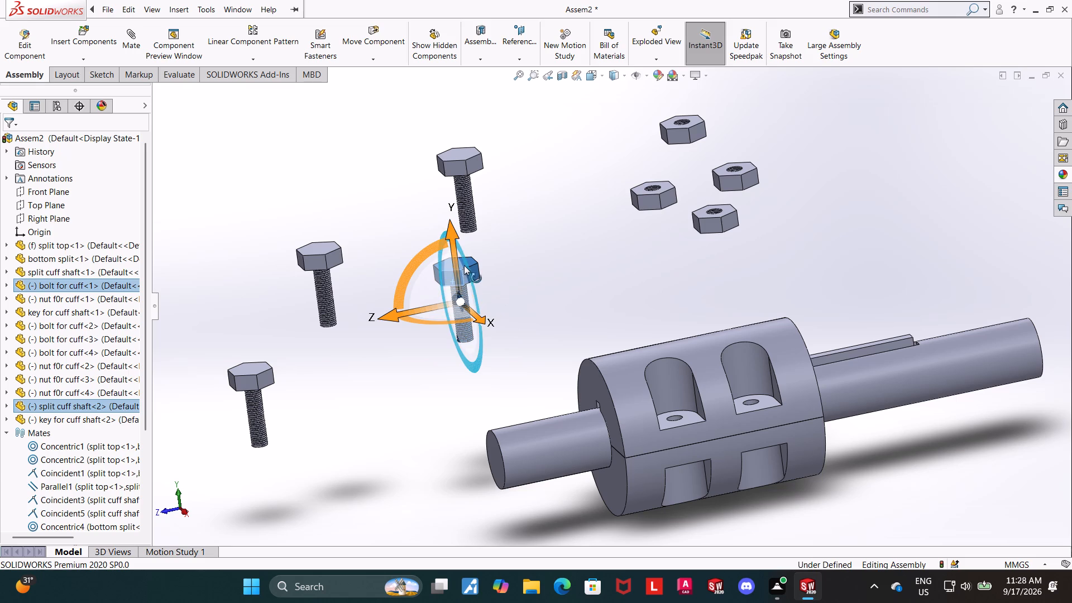
drag(466, 268, 431, 500)
click(430, 494)
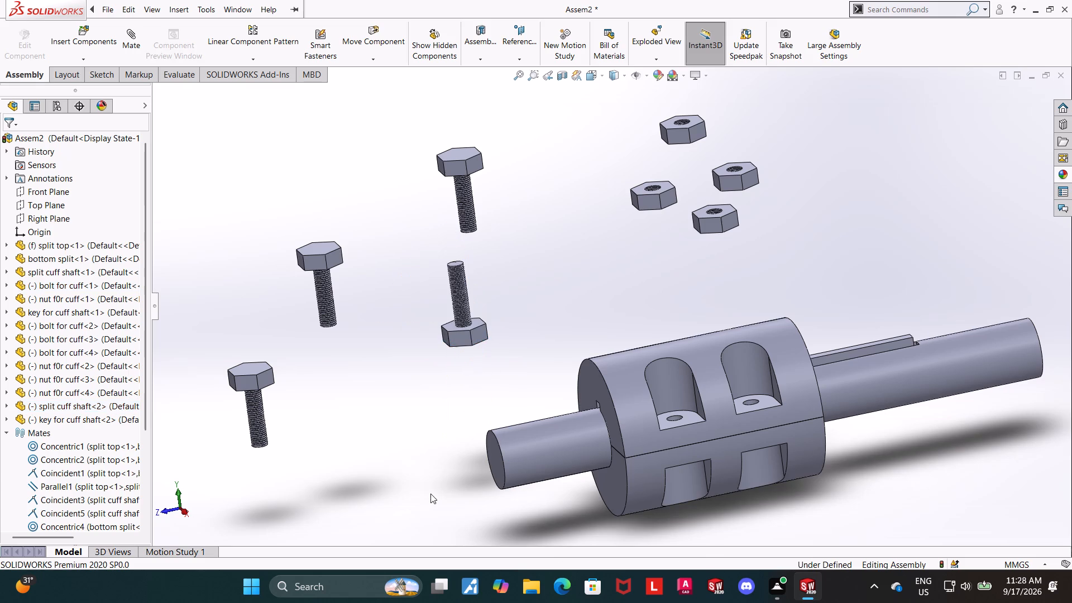
Delete the three other bolts that still have their heads on top.
scroll(361, 258, up, 2)
drag(427, 228, 302, 431)
right_click(368, 323)
click(404, 473)
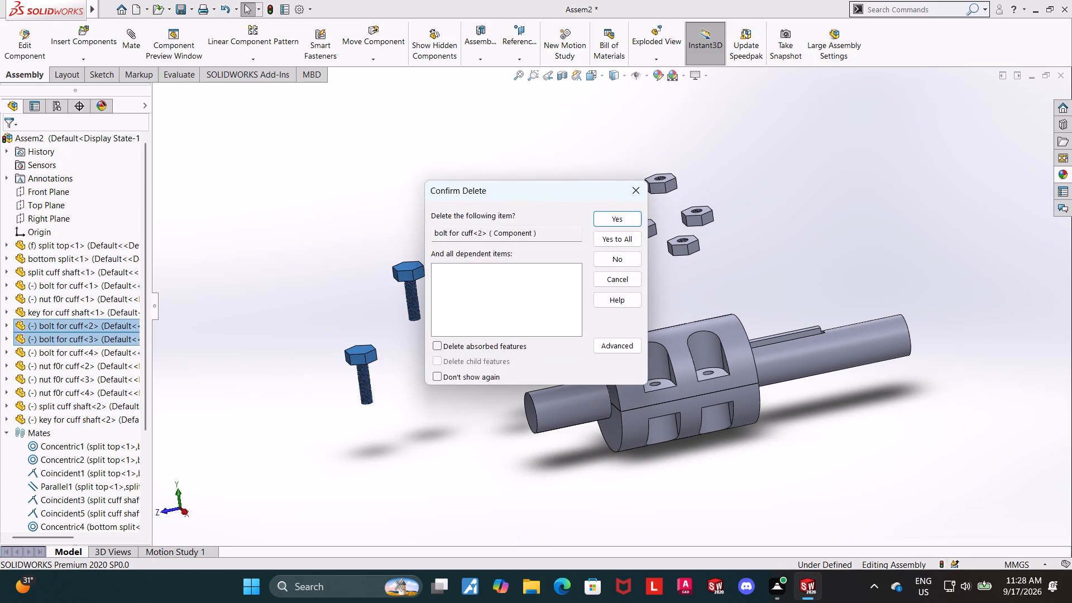
click(605, 218)
click(631, 196)
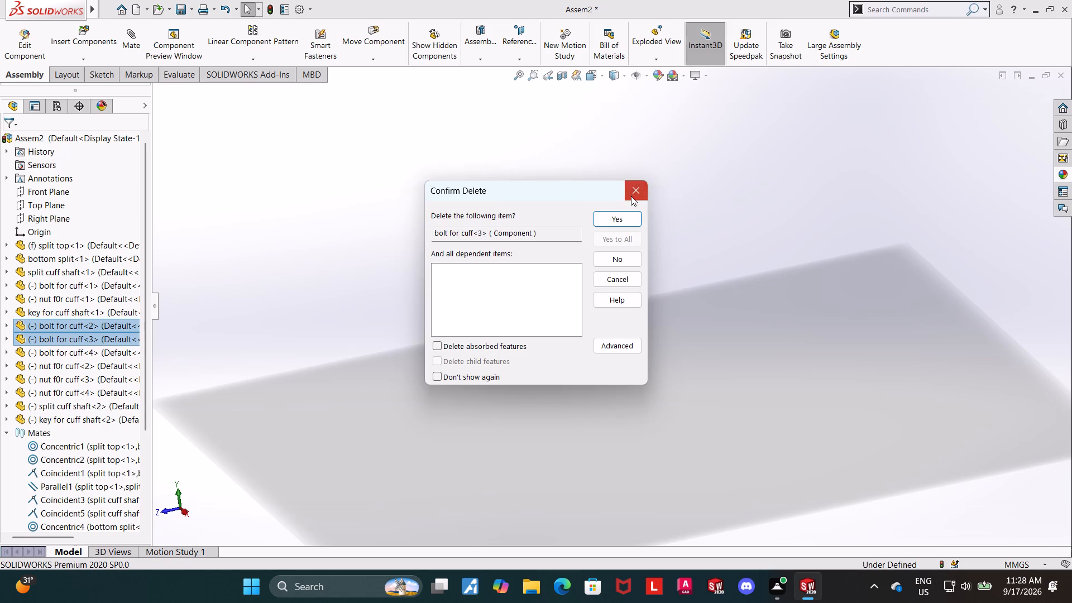
right_click(360, 382)
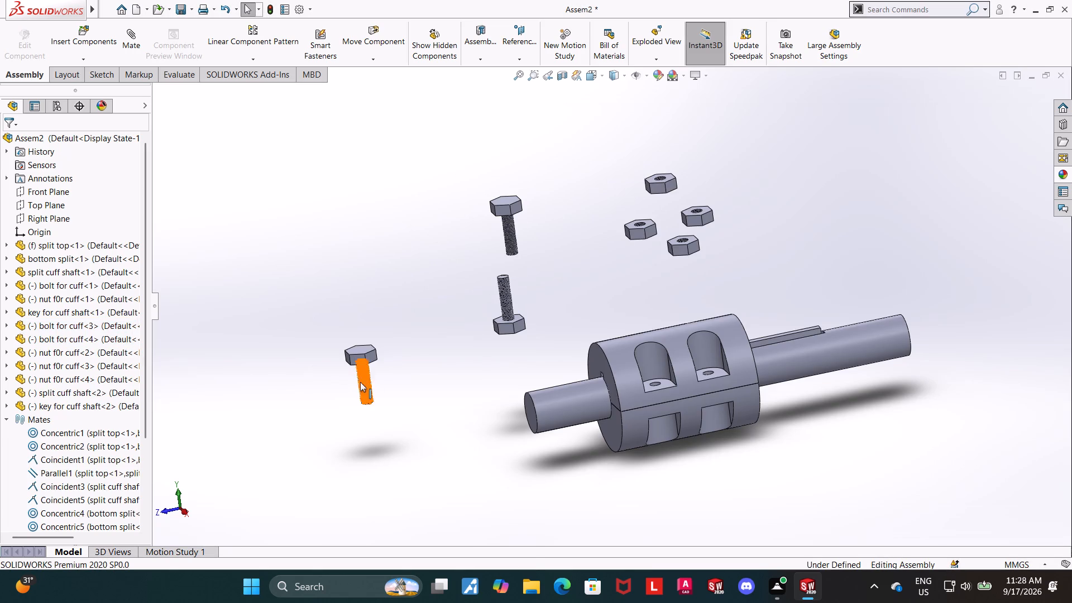
right_click(360, 382)
click(389, 494)
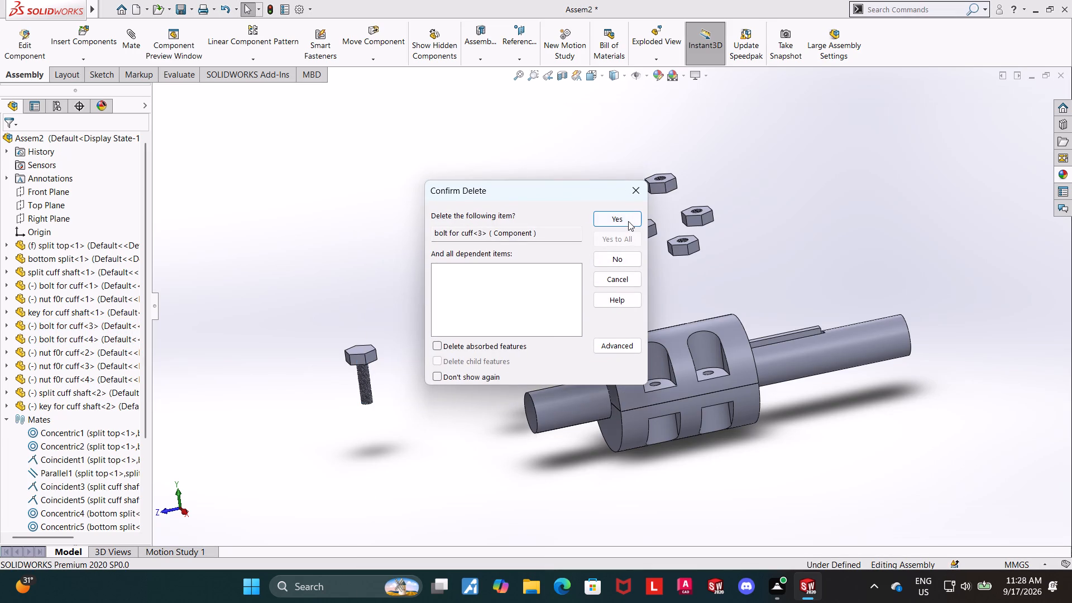
click(628, 221)
right_click(510, 228)
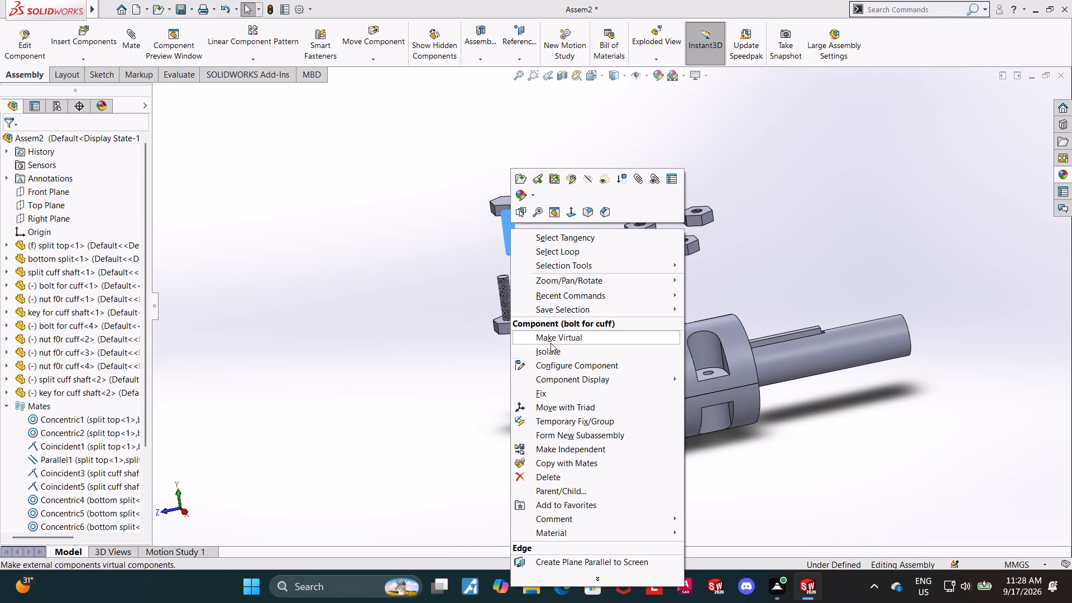
click(548, 473)
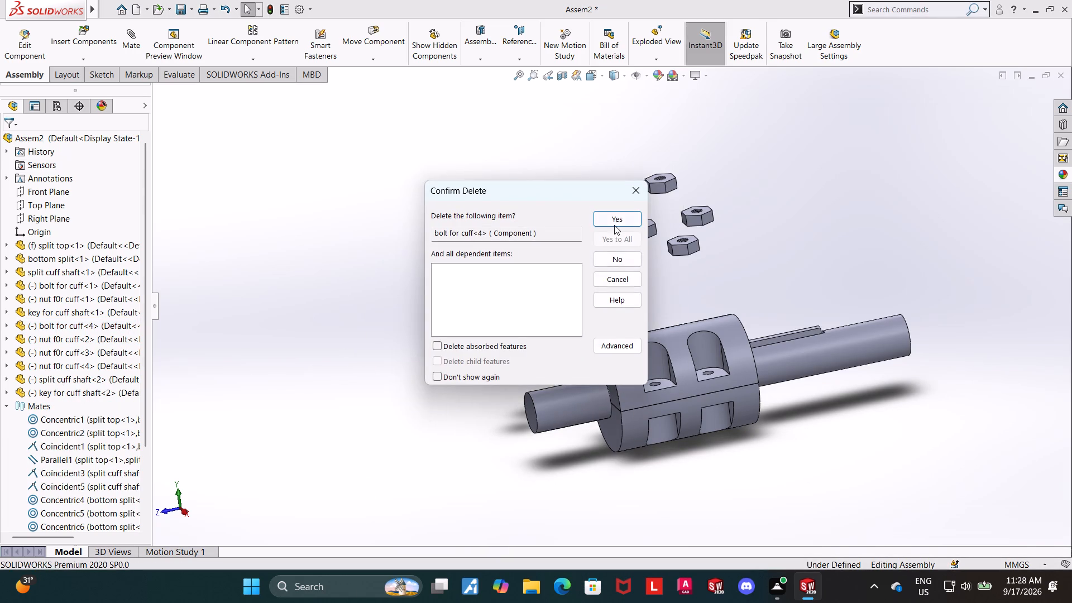
click(614, 225)
Place three copies of the flipped bolt beside the coupling to make four head-down bolts.
middle_drag(816, 447, 872, 439)
ctrl+drag(534, 302, 611, 296)
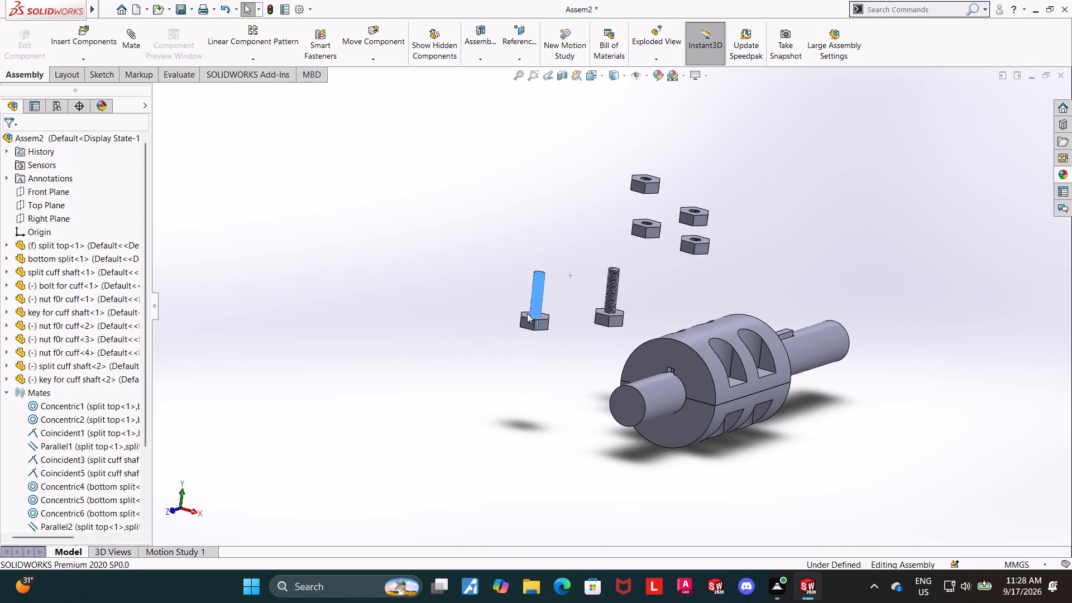
ctrl+drag(535, 301, 488, 261)
ctrl+drag(540, 302, 539, 371)
click(569, 458)
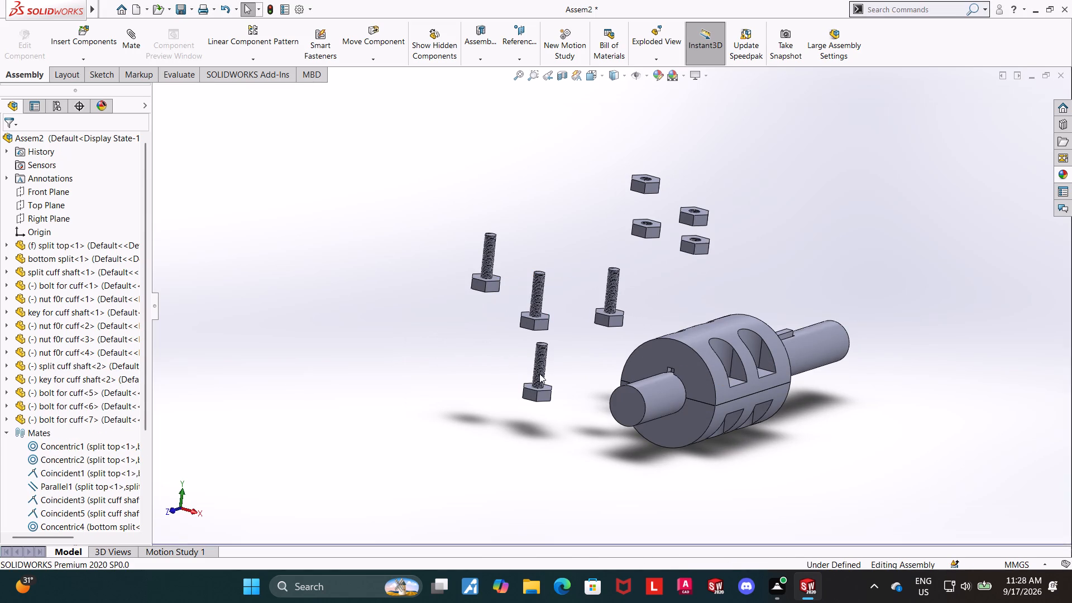
Add a tangent mate between the lowest bolt's thread edge and the bottom half's bolt hole nearest the first shaft.
click(542, 371)
middle_drag(789, 466, 753, 305)
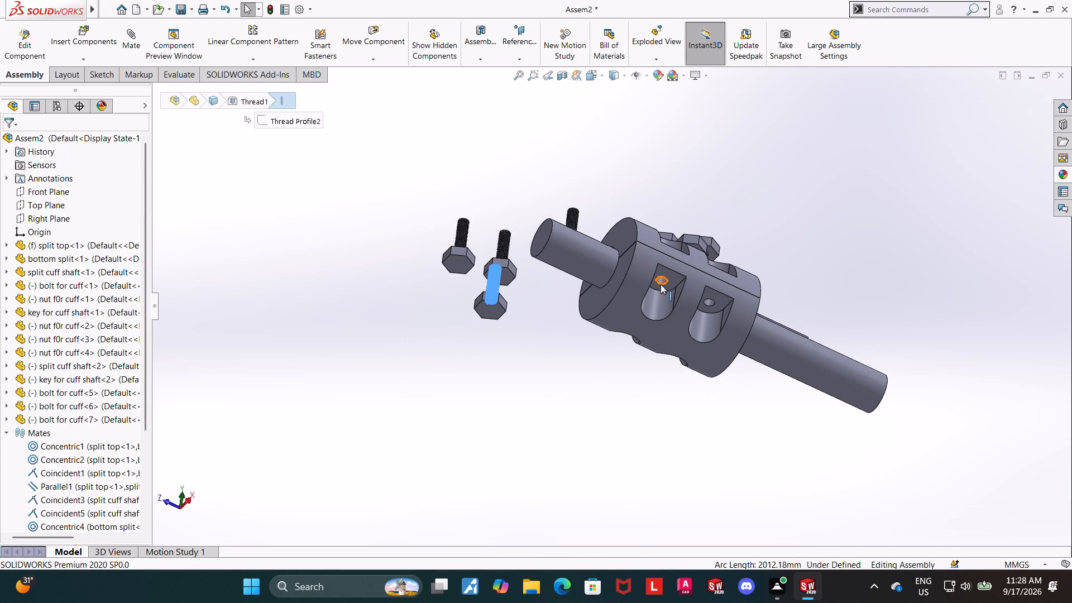
ctrl+click(661, 280)
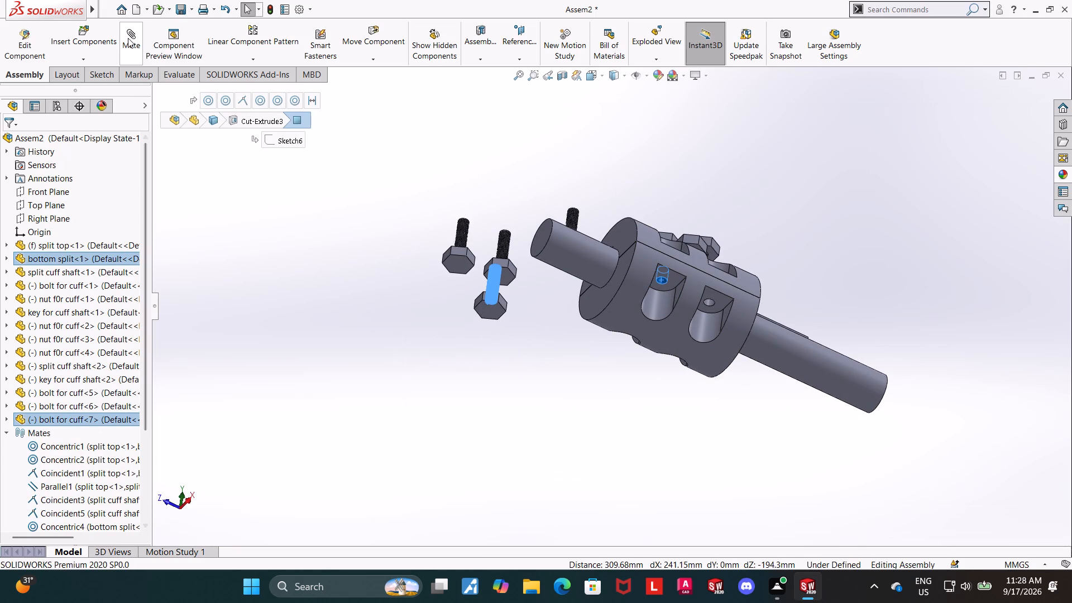
click(128, 38)
middle_drag(350, 254, 346, 322)
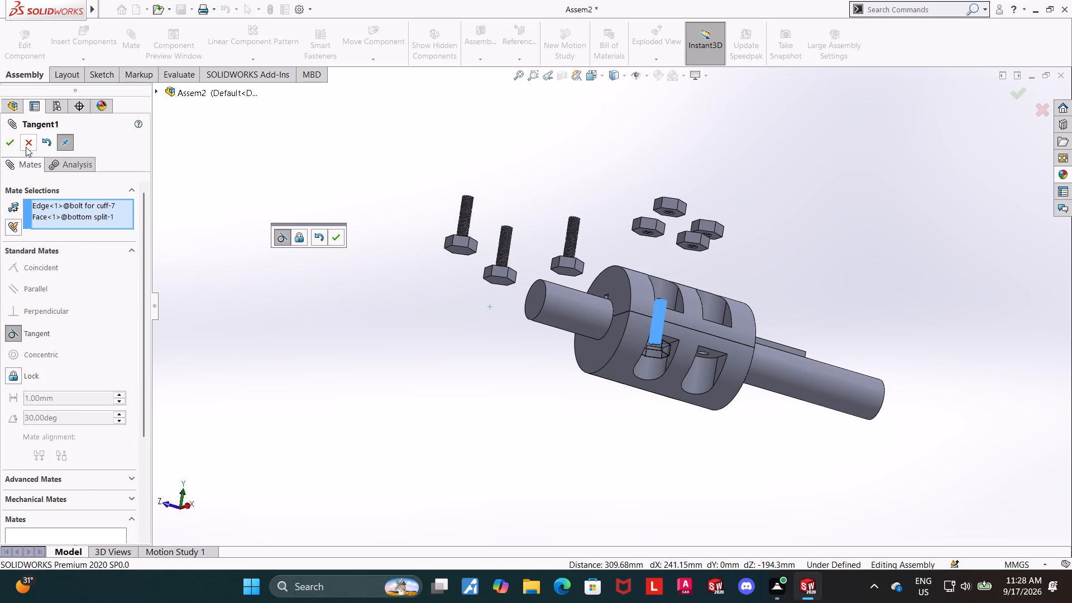
click(15, 140)
Add a coincident mate between the first bolt's head face and the bottom half's pocket face around its hole.
scroll(614, 383, down, 3)
drag(695, 299, 695, 299)
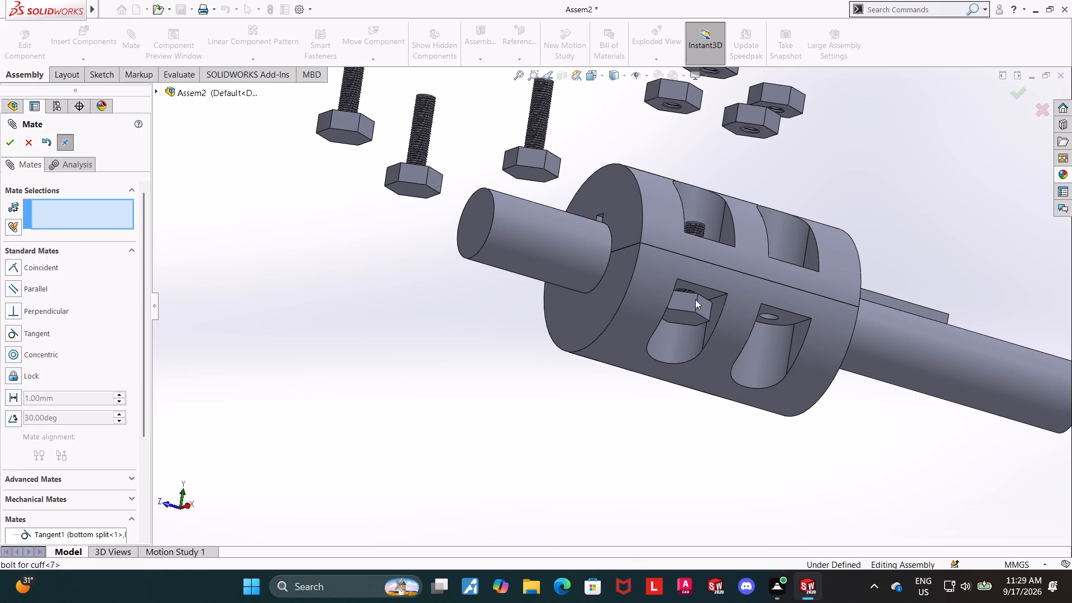
drag(695, 299, 692, 326)
middle_drag(754, 437, 717, 523)
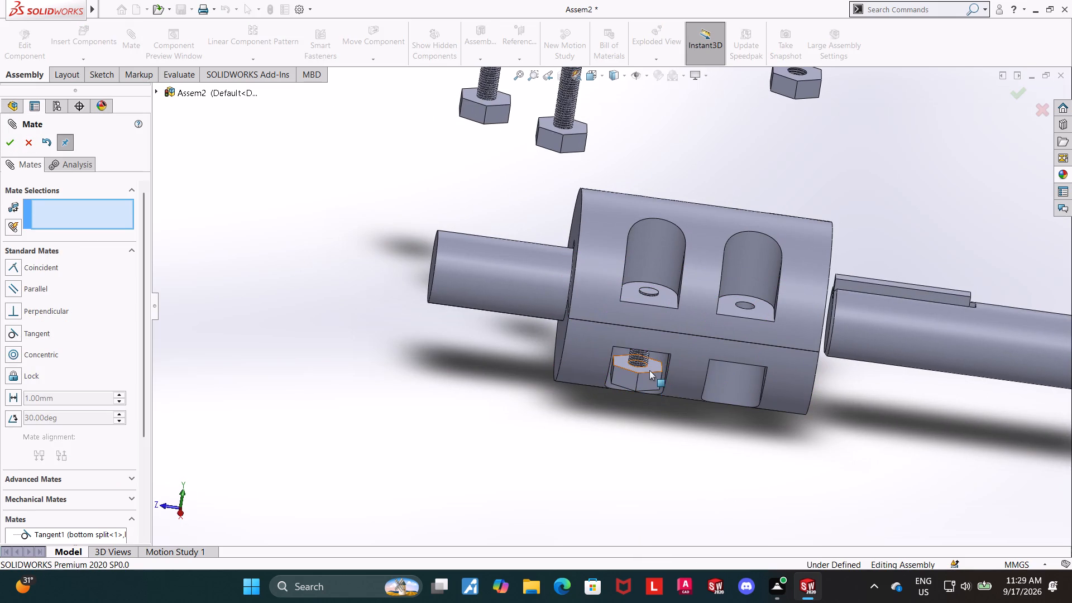
click(650, 368)
middle_drag(647, 452, 682, 334)
ctrl+click(664, 332)
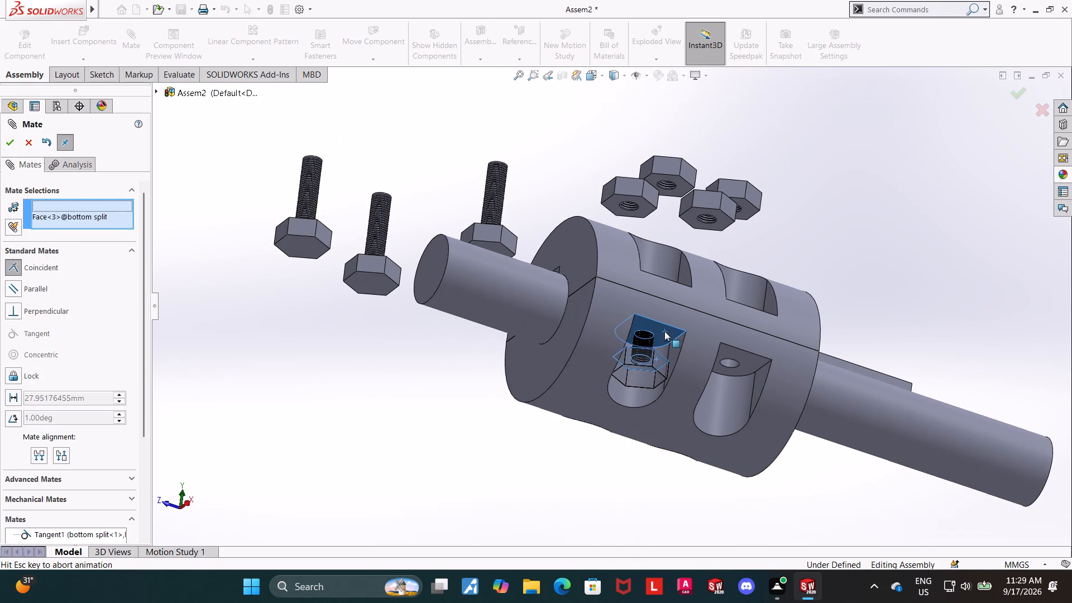
click(13, 140)
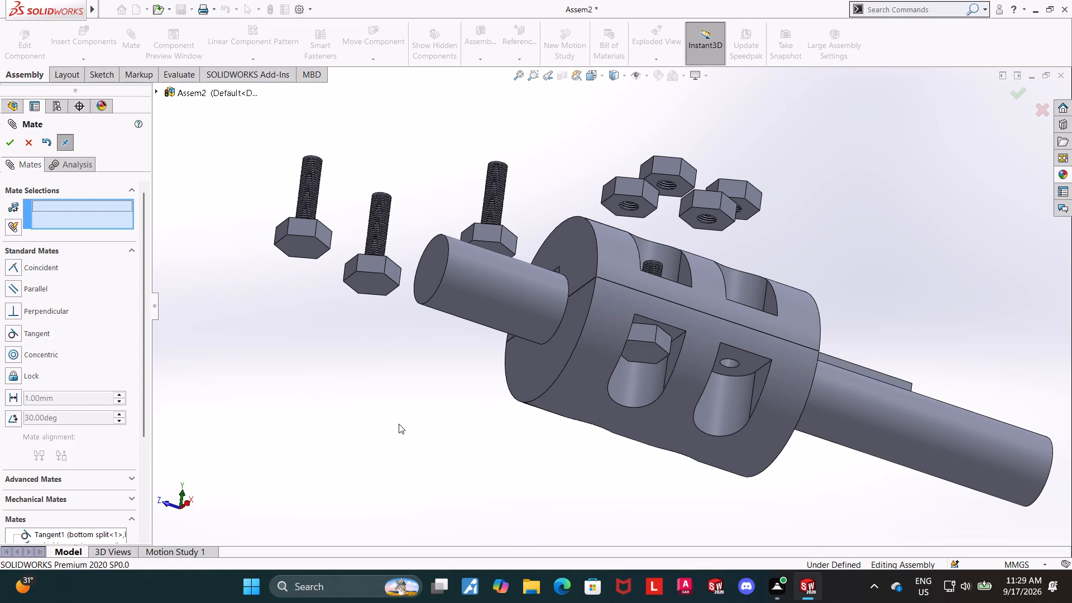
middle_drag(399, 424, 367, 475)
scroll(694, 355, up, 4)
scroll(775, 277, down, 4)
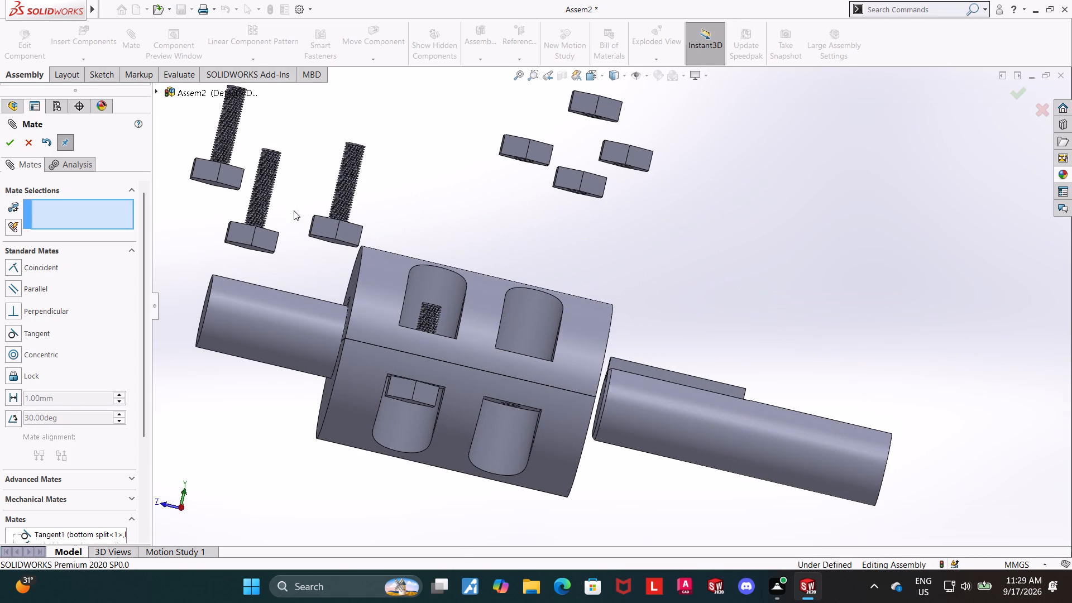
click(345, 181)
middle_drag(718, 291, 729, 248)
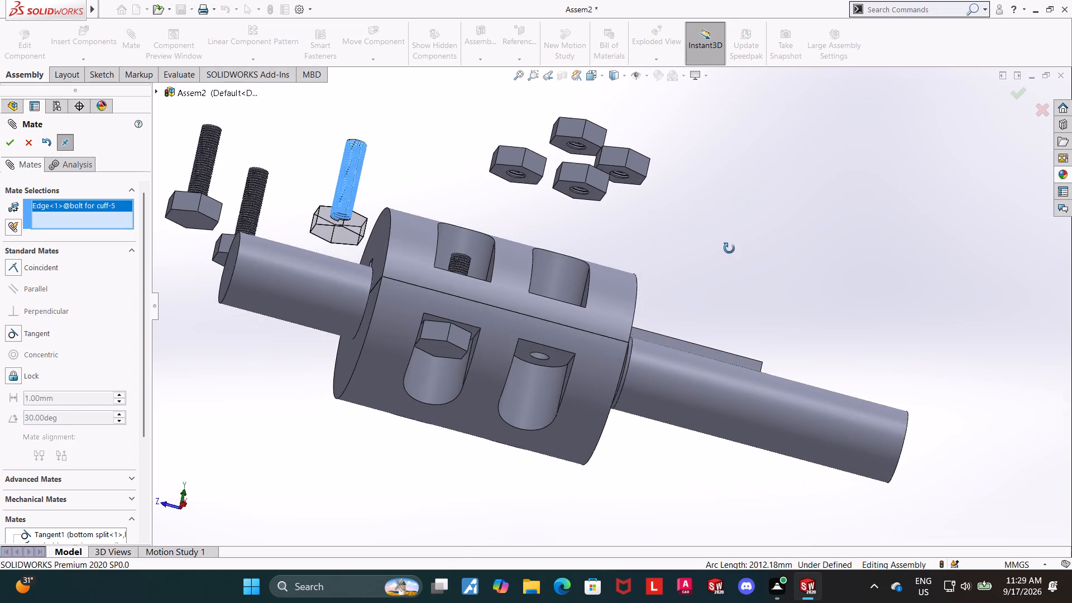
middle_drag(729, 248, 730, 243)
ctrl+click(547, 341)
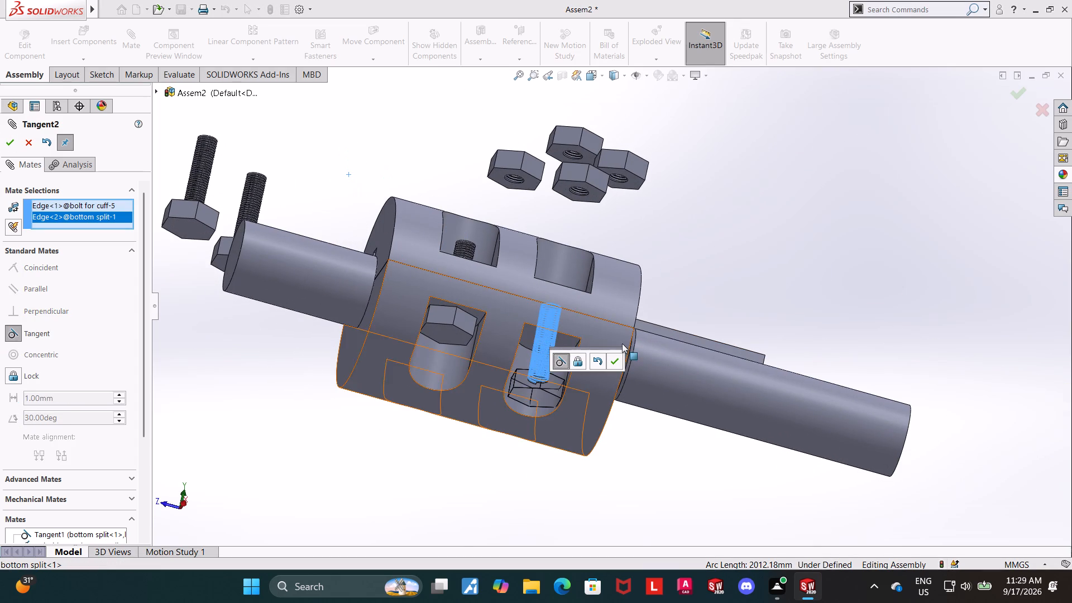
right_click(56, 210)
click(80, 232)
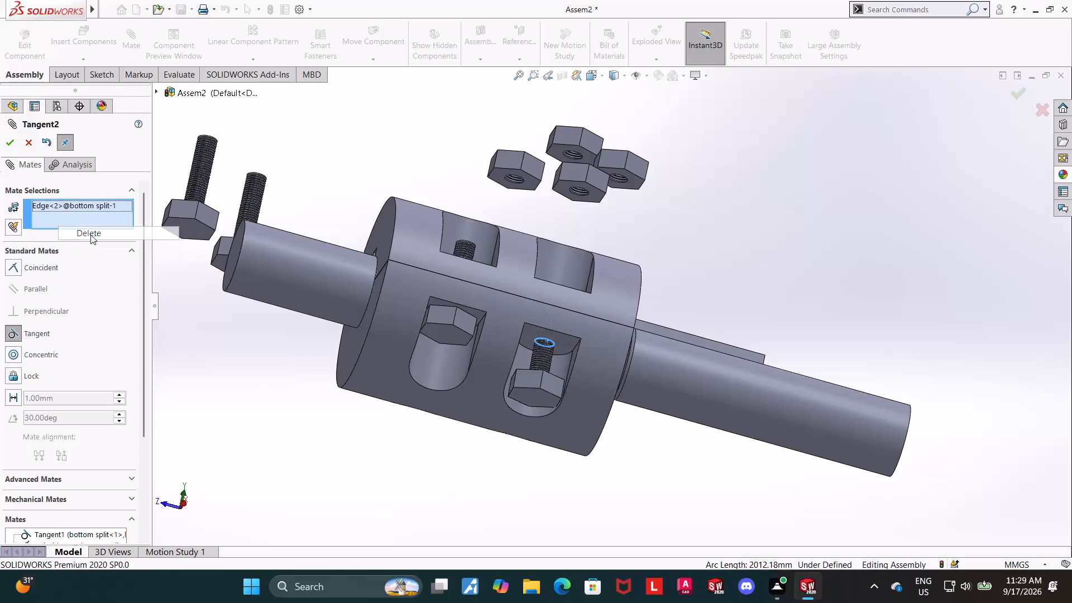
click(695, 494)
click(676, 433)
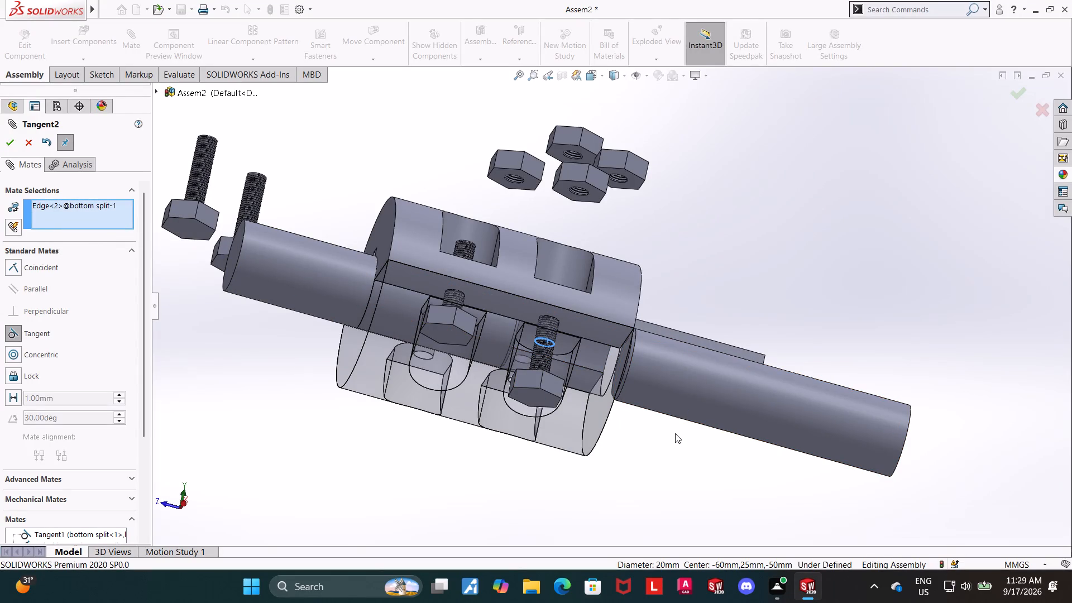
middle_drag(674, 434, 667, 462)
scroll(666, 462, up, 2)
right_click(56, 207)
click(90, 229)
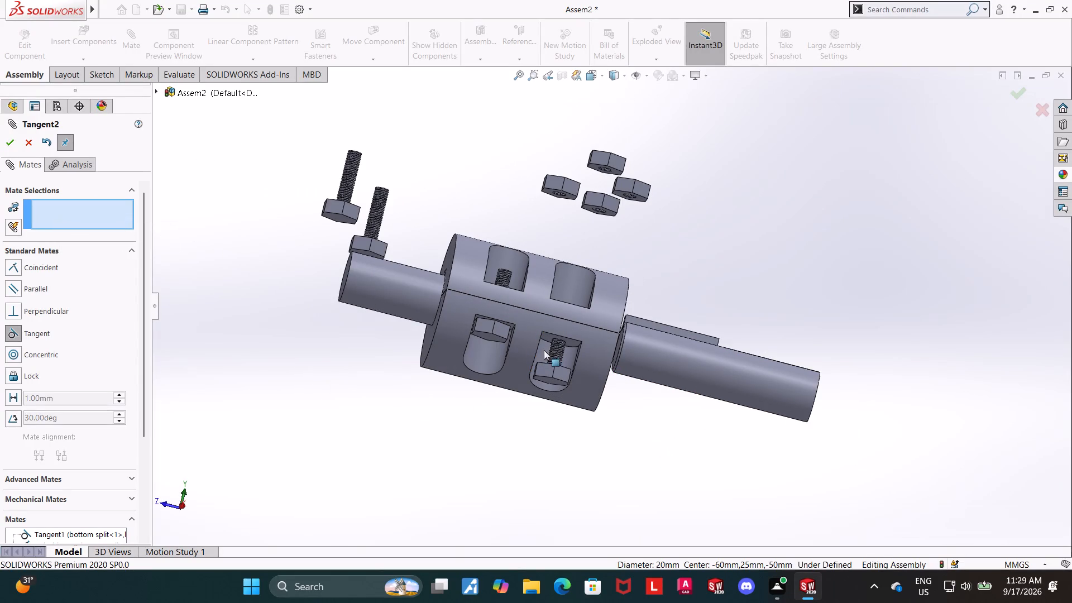
Add a tangent mate between the second bolt's thread edge and the top half's same-side bolt hole nearest the second shaft.
click(552, 355)
middle_drag(734, 269, 704, 406)
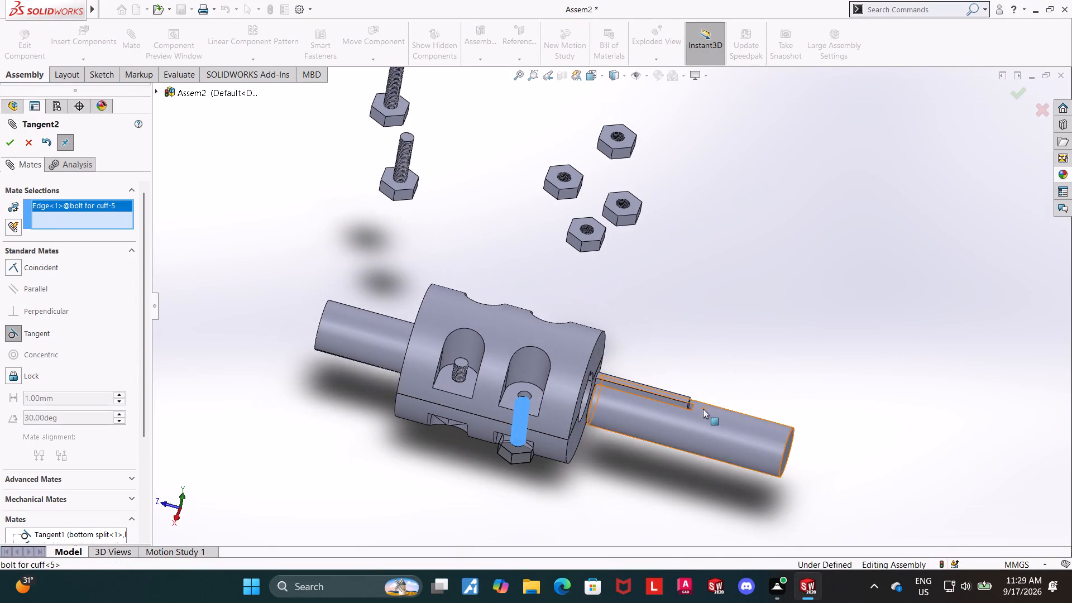
click(525, 394)
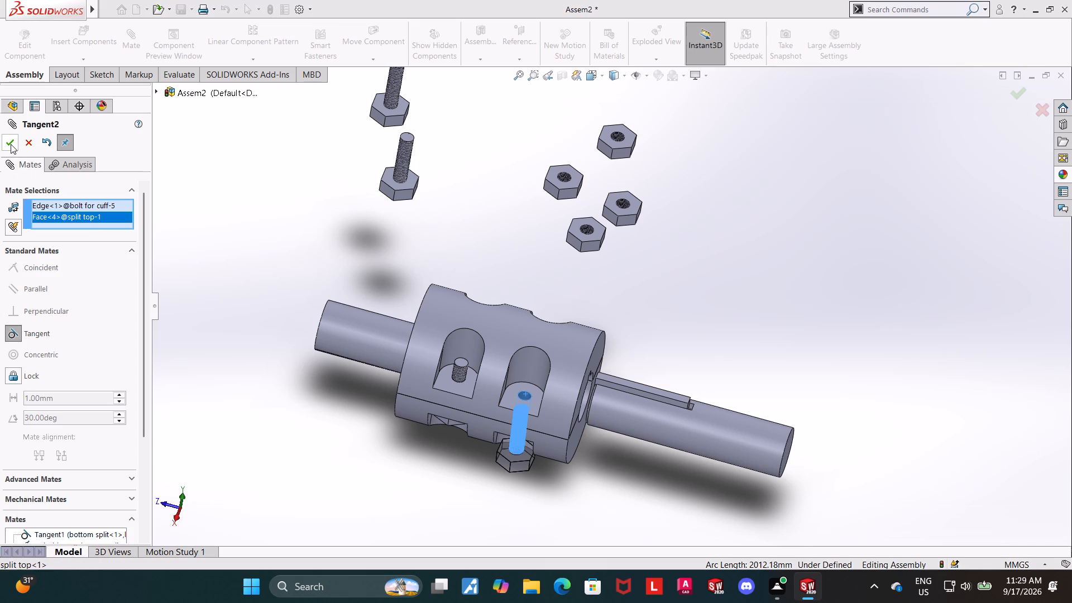
click(11, 144)
Add a tangent mate between a third bolt's thread edge and the top half's opposite-side bolt hole nearest the second shaft.
middle_drag(722, 294, 700, 375)
scroll(697, 377, up, 1)
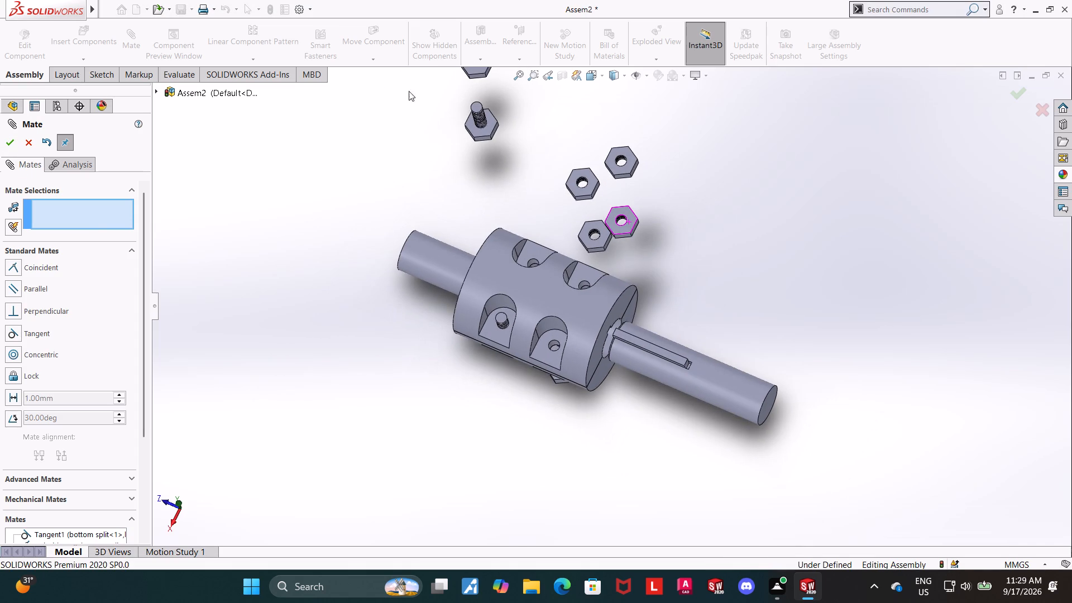
click(479, 123)
scroll(576, 262, down, 6)
click(608, 326)
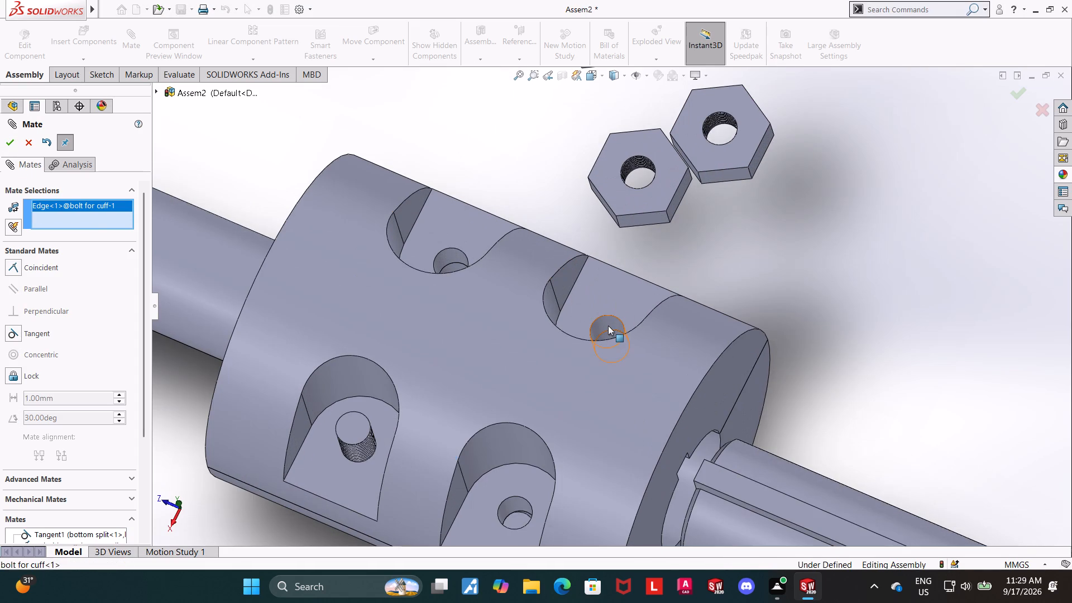
scroll(376, 126, up, 5)
scroll(503, 132, up, 3)
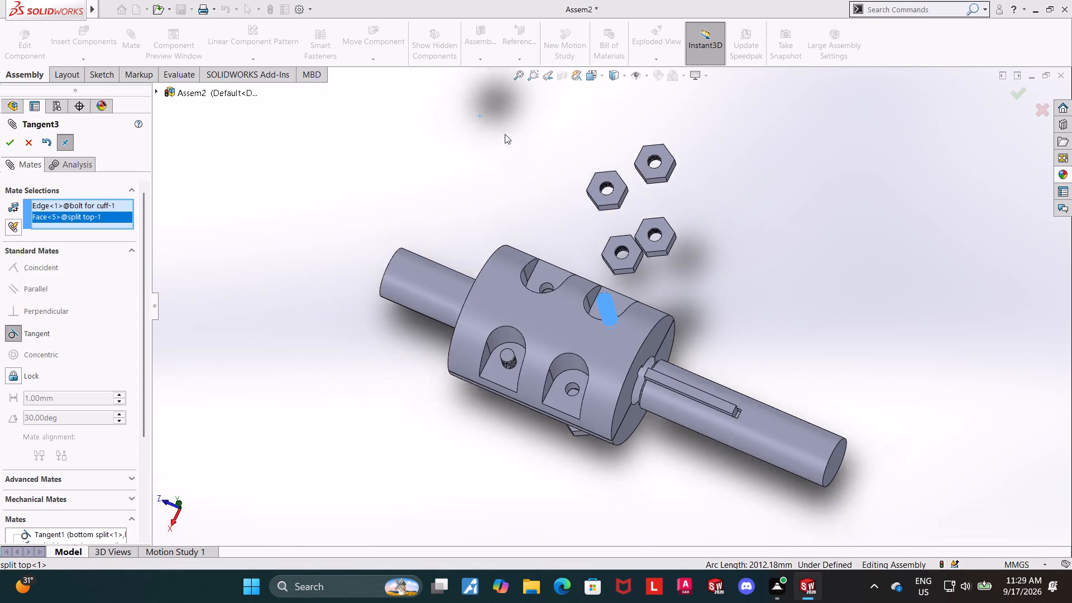
scroll(505, 134, up, 1)
click(554, 186)
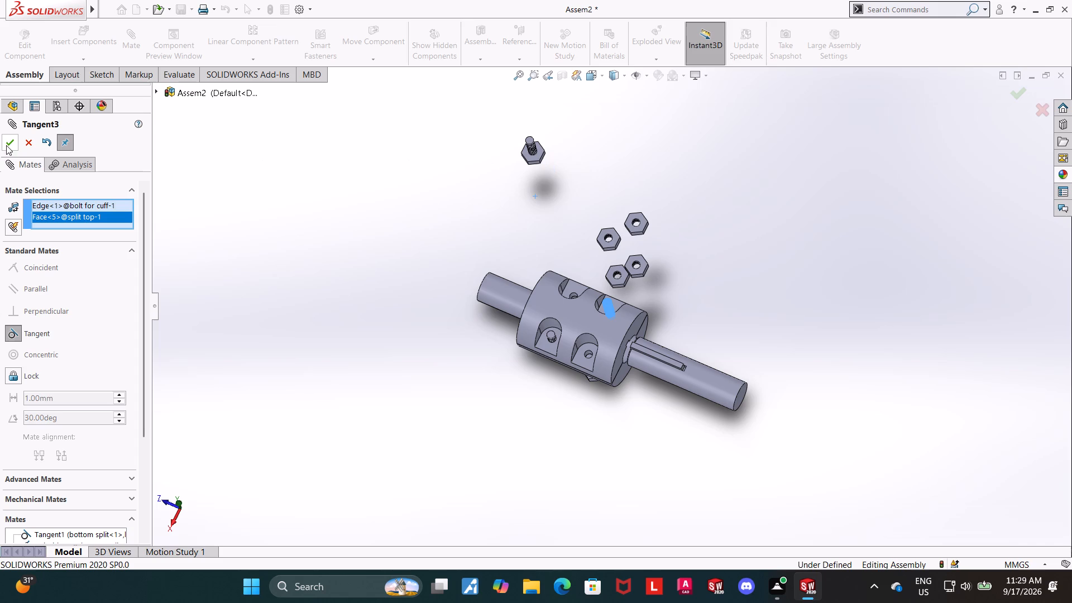
click(12, 146)
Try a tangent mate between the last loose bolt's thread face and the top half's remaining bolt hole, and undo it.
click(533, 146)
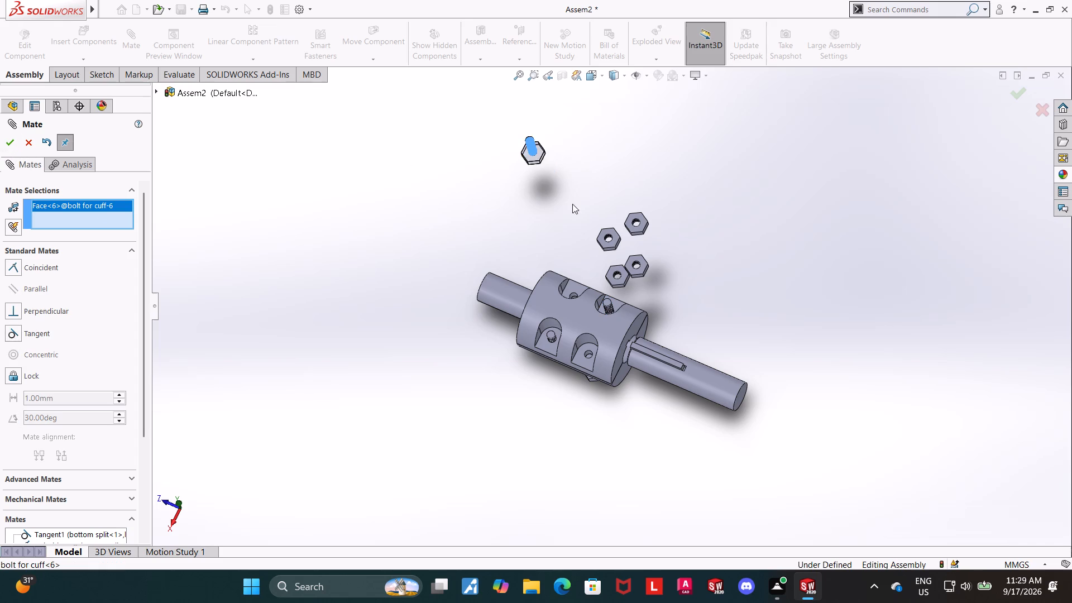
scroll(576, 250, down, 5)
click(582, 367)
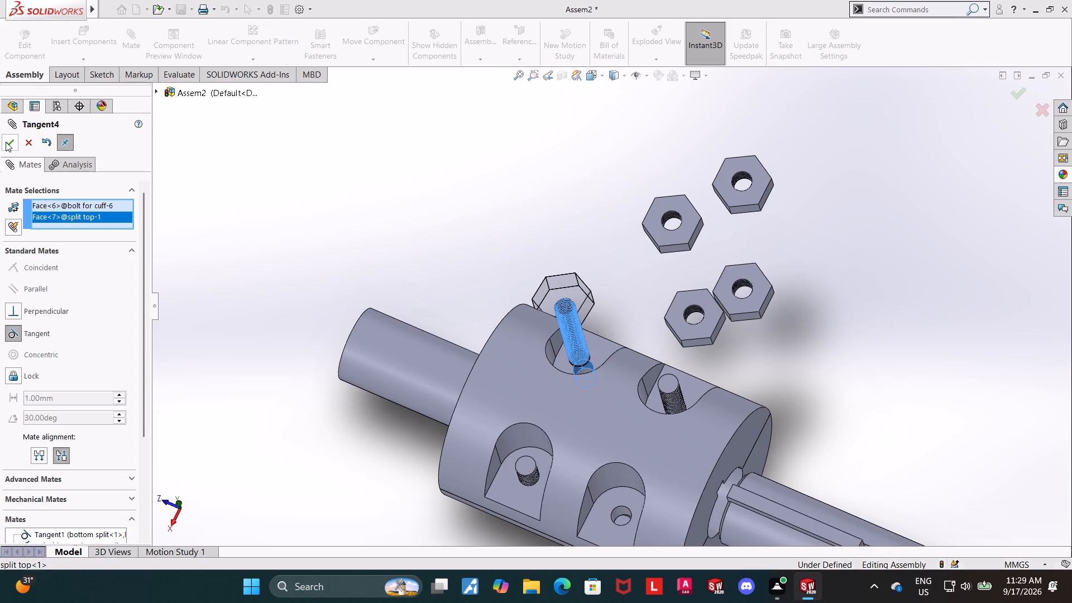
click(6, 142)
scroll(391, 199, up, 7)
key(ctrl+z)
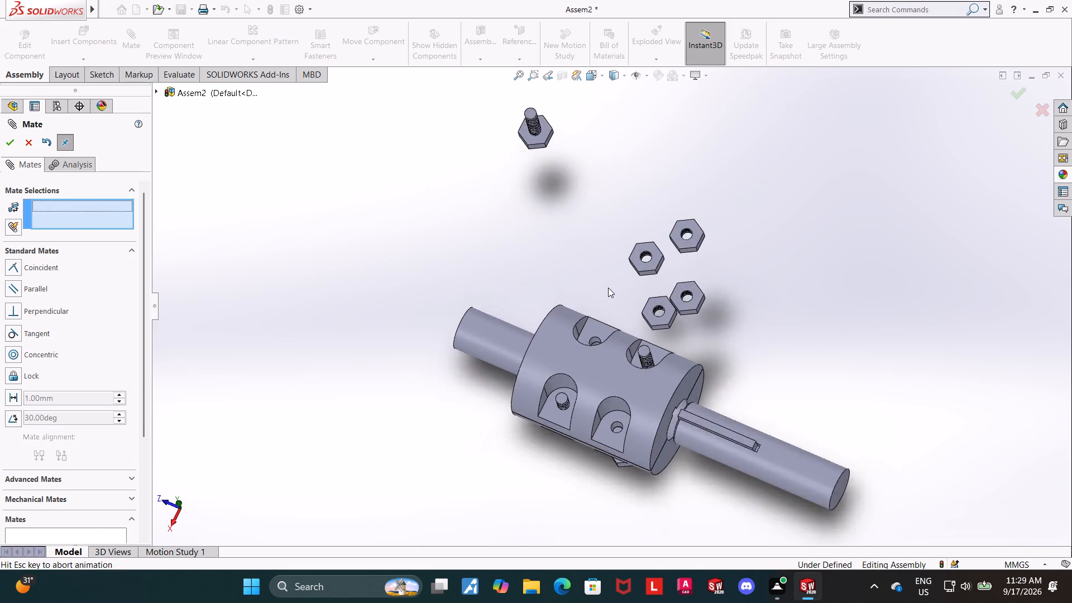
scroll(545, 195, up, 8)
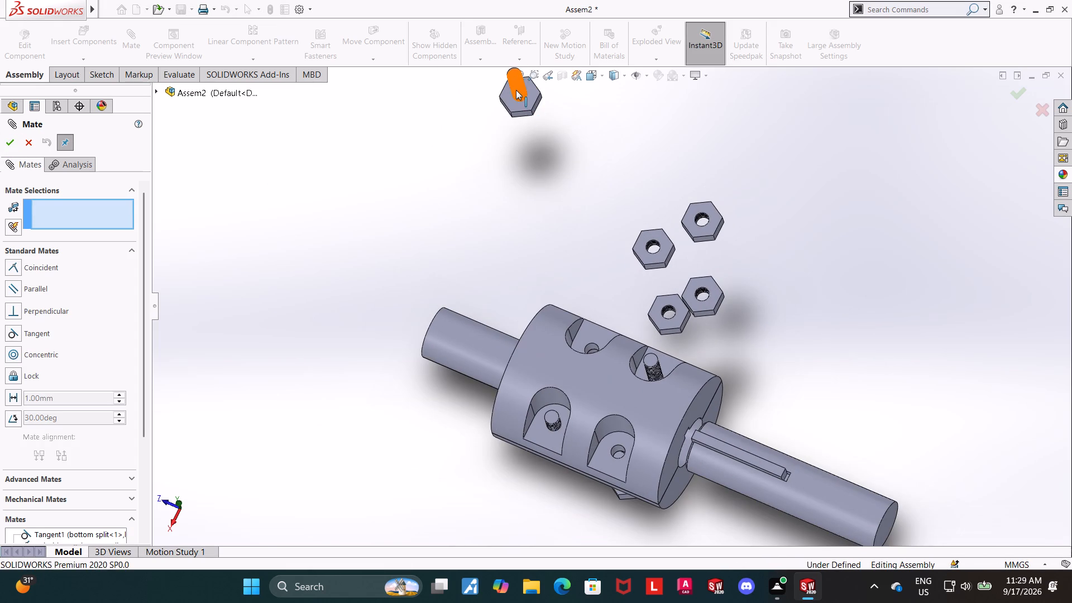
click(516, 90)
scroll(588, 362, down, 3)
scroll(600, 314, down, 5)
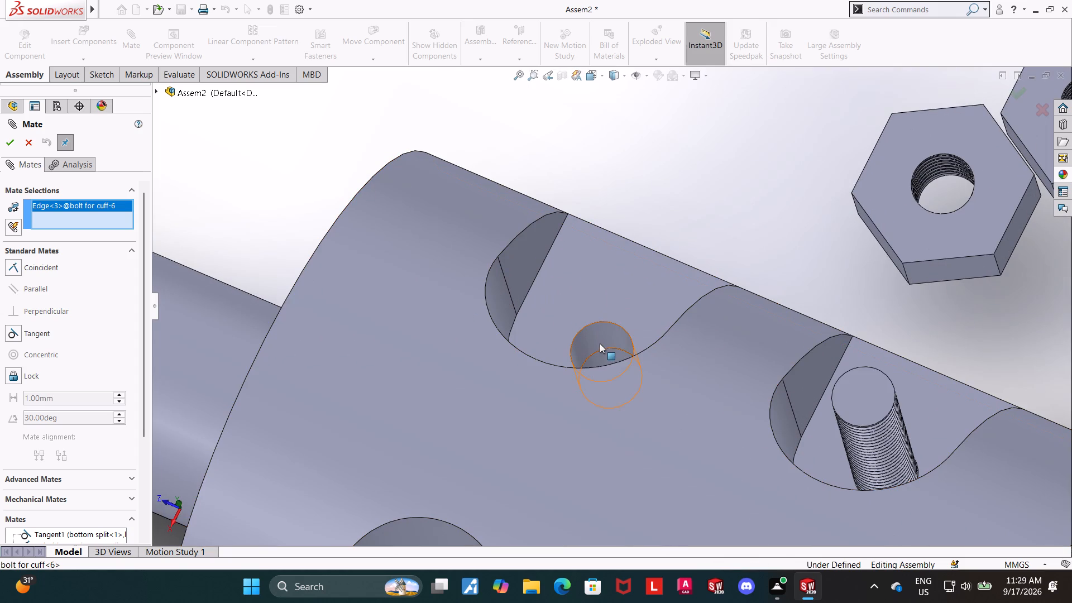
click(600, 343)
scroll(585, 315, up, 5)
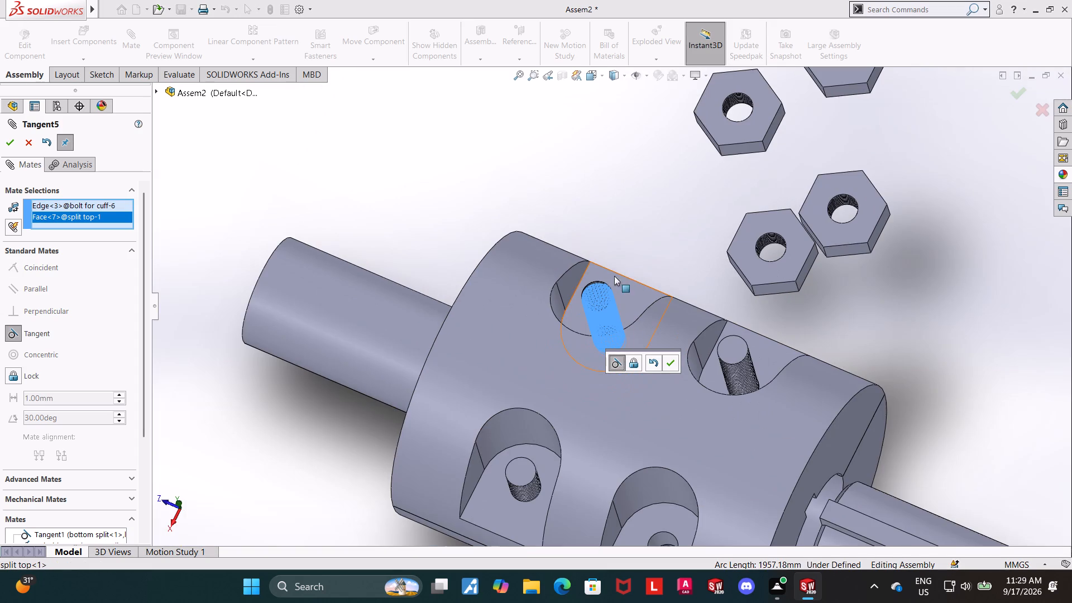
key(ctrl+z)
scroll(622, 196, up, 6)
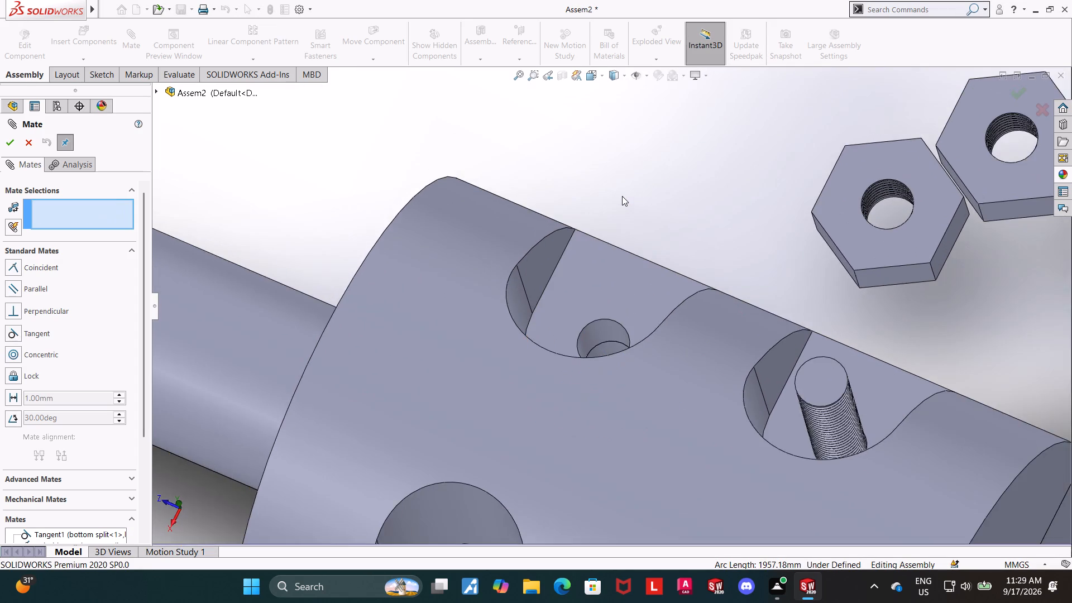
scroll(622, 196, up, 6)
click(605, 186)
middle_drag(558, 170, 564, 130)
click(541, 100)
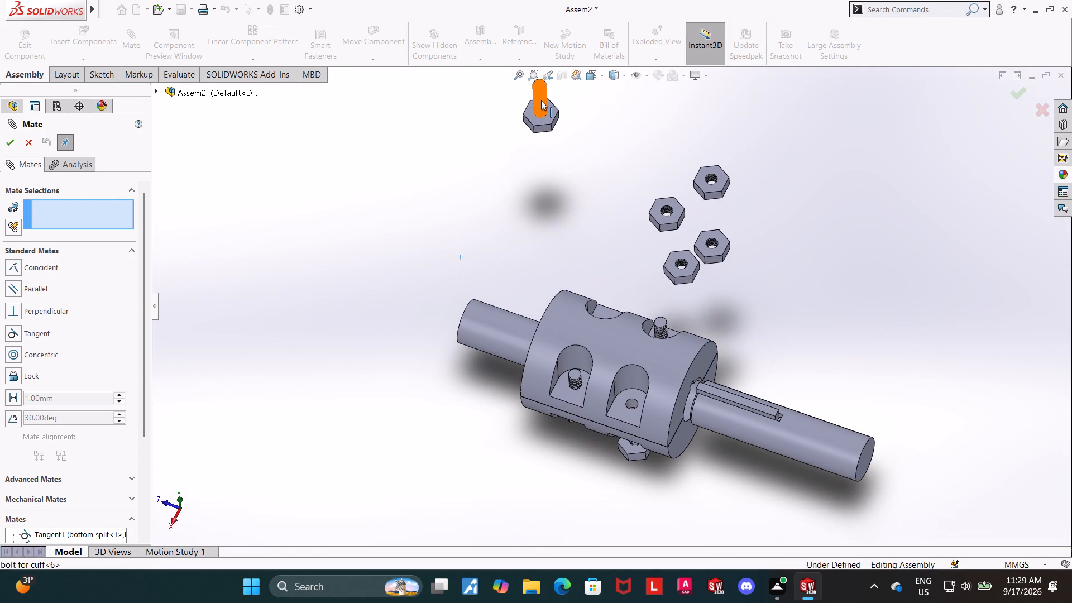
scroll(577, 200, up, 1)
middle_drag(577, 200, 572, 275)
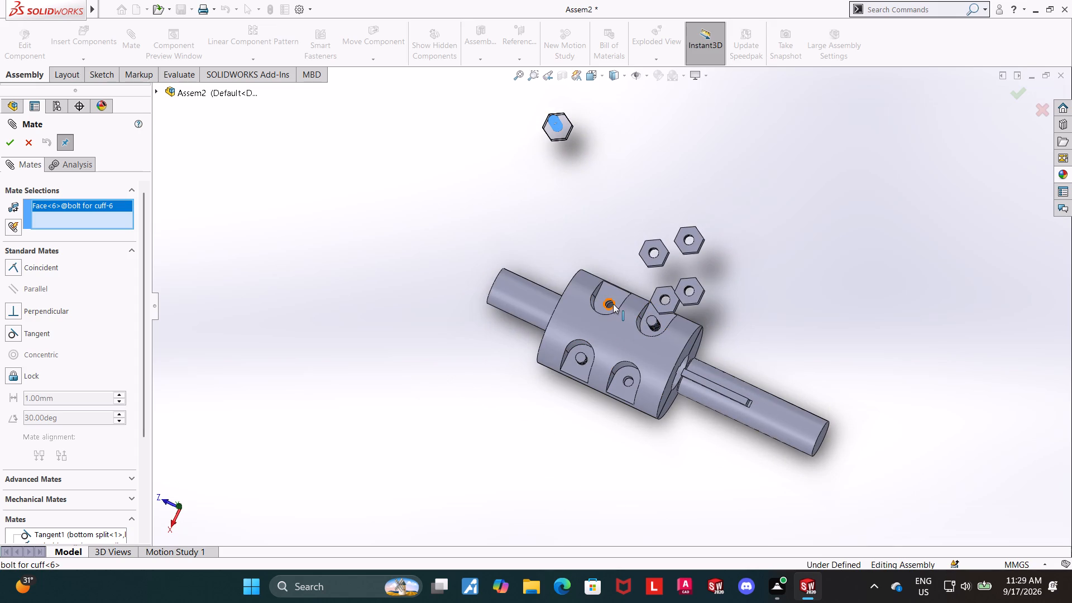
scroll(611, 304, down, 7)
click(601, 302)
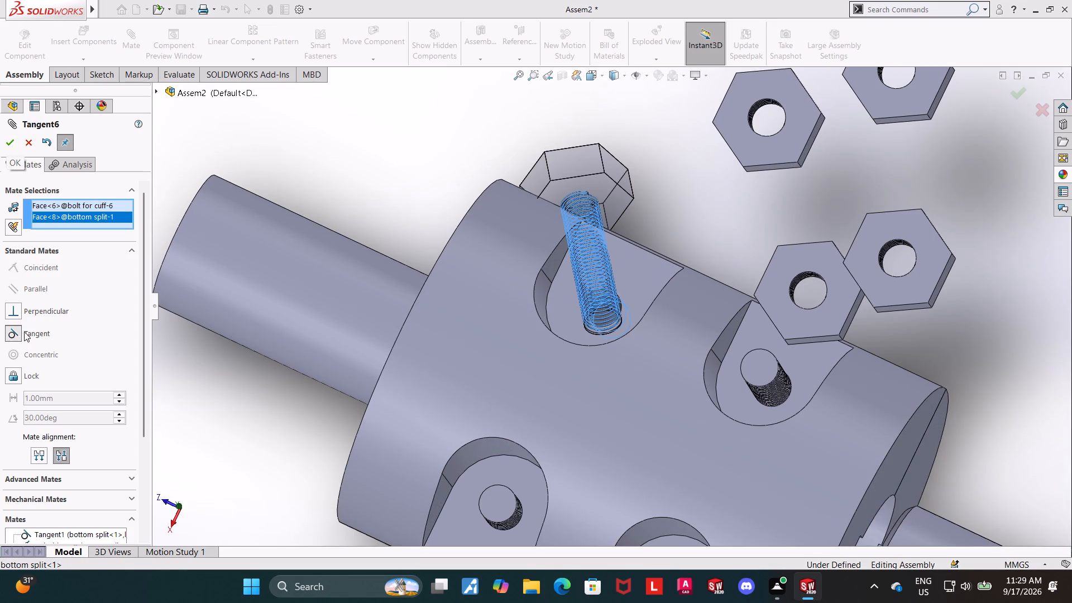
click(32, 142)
Add a tangent mate between the last loose bolt's thread edge and the top half's remaining bolt hole nearest the first shaft.
scroll(376, 236, up, 10)
middle_drag(605, 338, 722, 137)
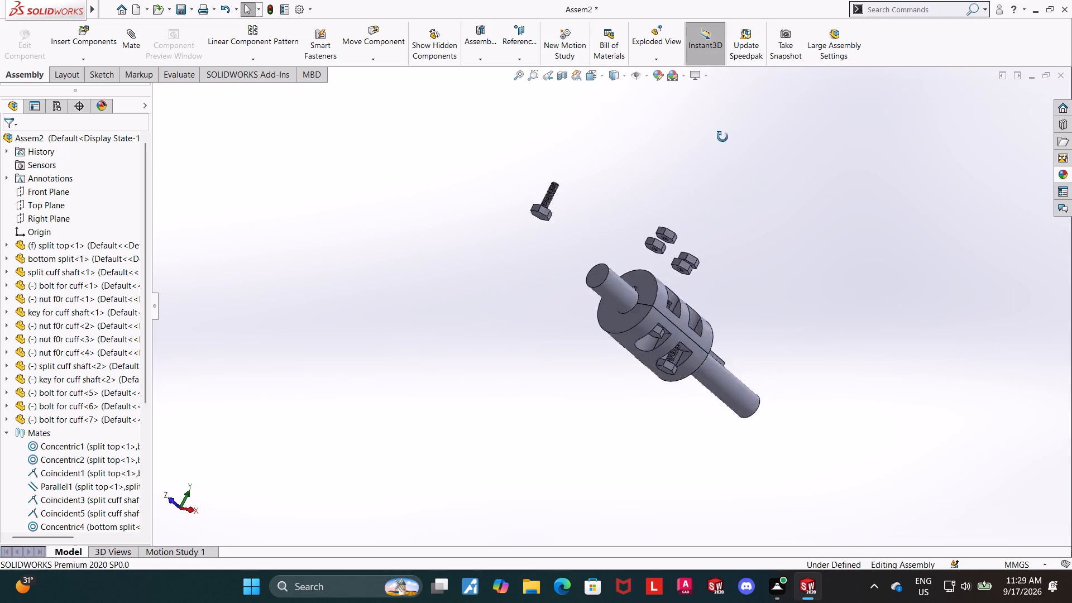
middle_drag(722, 137, 764, 313)
click(585, 324)
scroll(653, 343, down, 7)
scroll(721, 398, down, 2)
middle_drag(503, 277, 535, 363)
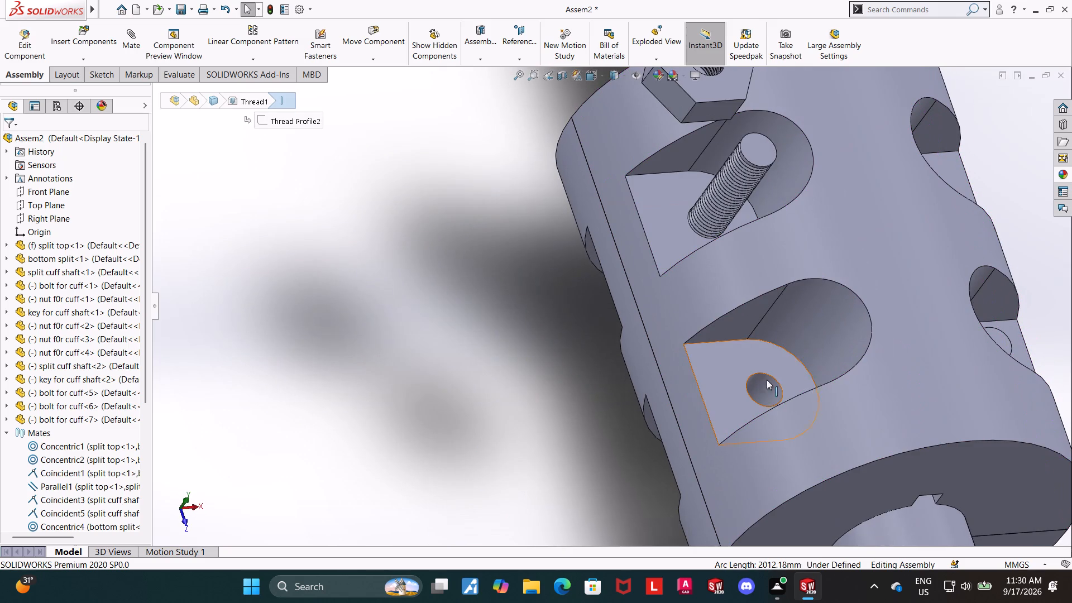
ctrl+click(762, 391)
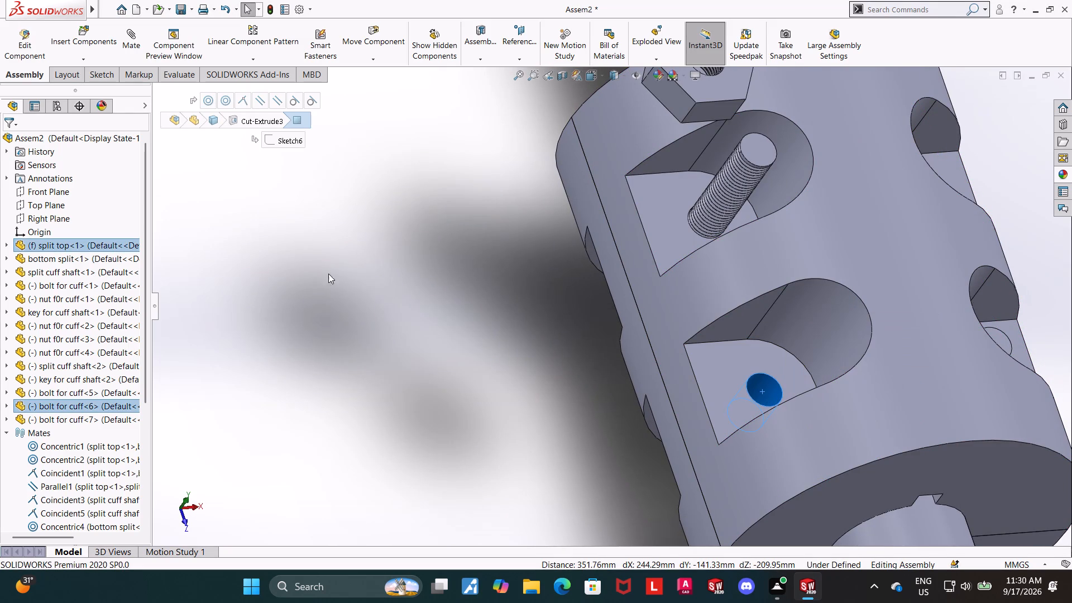
click(127, 37)
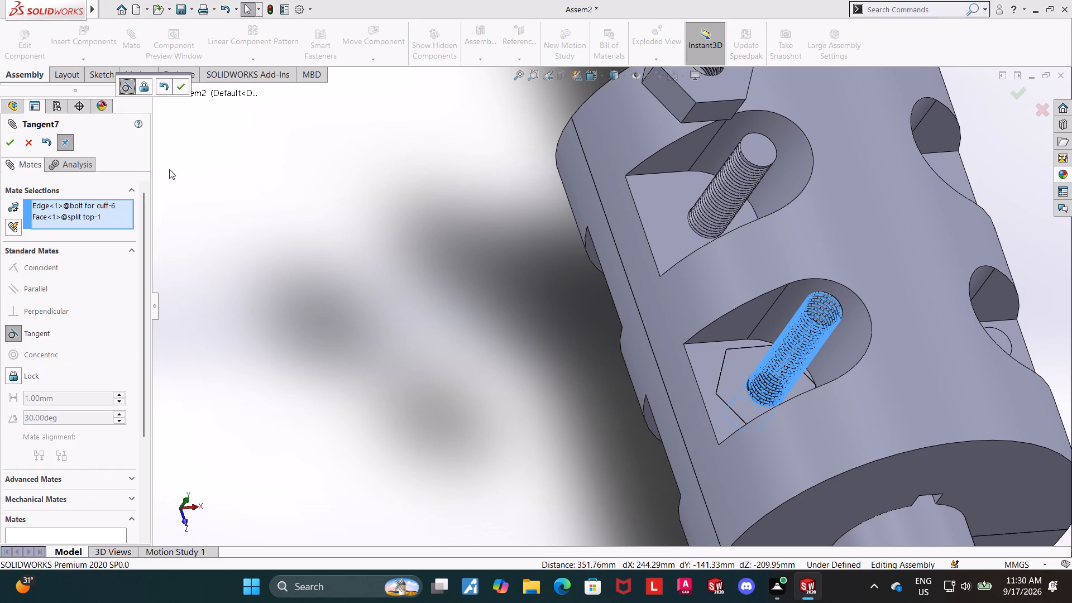
click(15, 141)
scroll(79, 184, up, 5)
drag(734, 344, 660, 407)
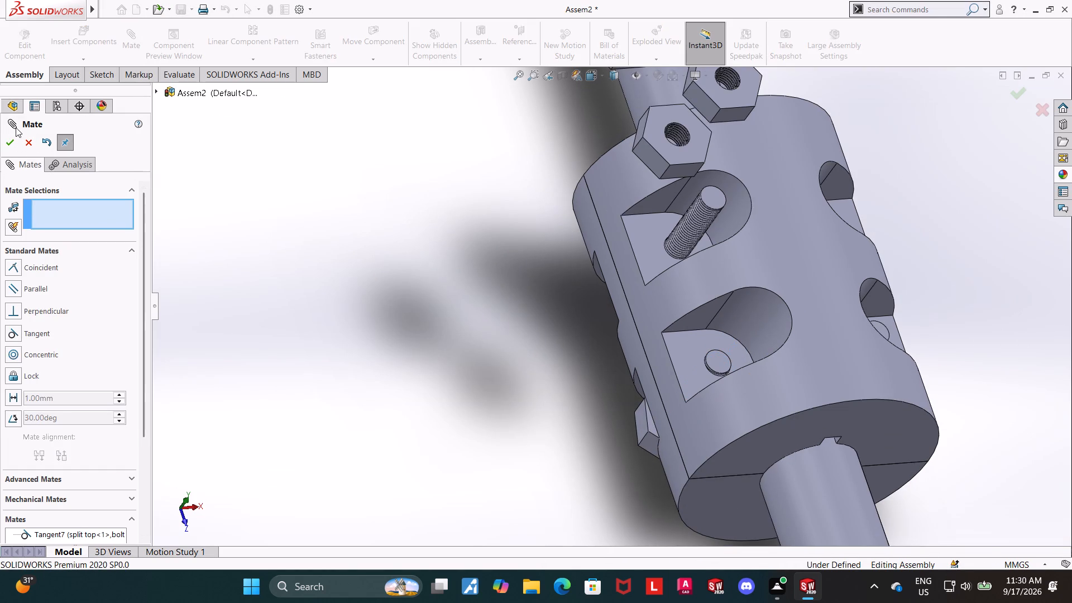
click(33, 145)
Add a coincident mate between the second bolt's inner head face and the flat face of its pocket in the bottom half.
scroll(83, 334, down, 6)
scroll(87, 437, down, 6)
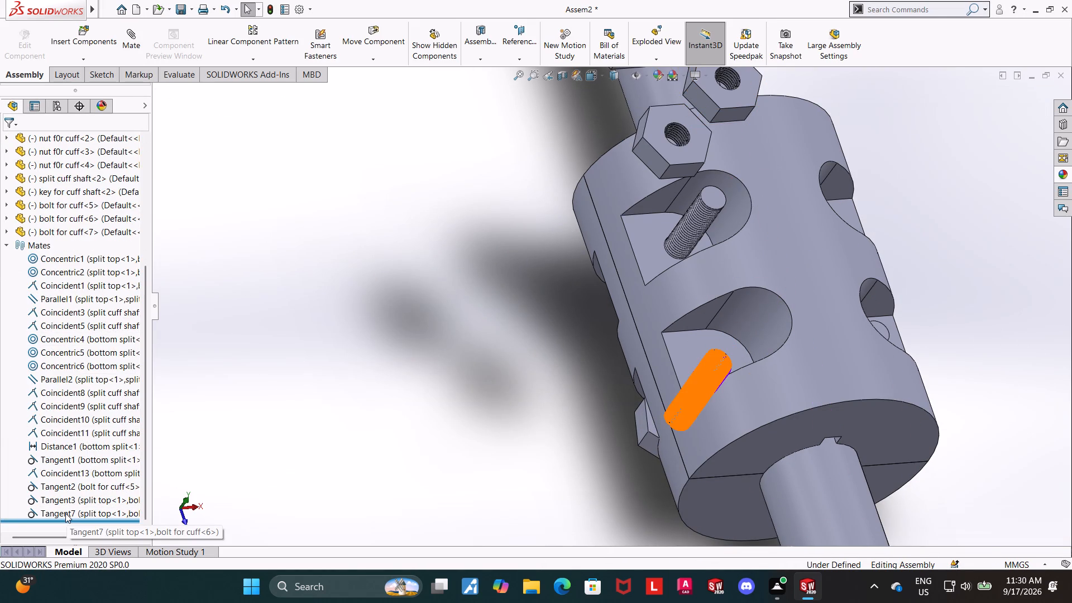
scroll(322, 503, up, 5)
scroll(895, 308, up, 1)
middle_drag(890, 309, 774, 198)
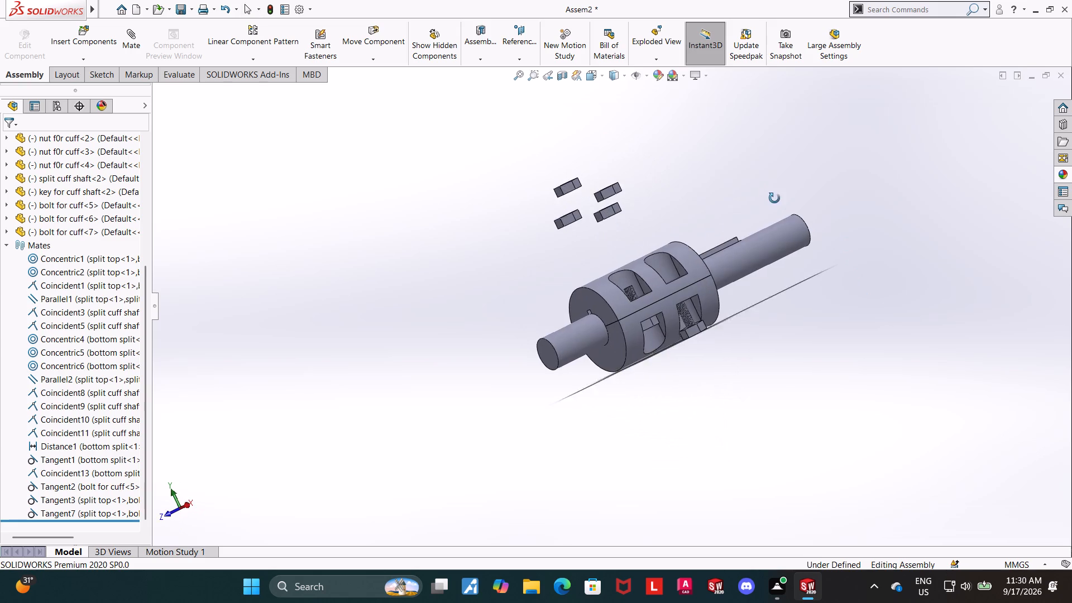
middle_drag(774, 198, 775, 199)
scroll(706, 329, down, 8)
scroll(713, 368, up, 1)
middle_drag(682, 350, 606, 442)
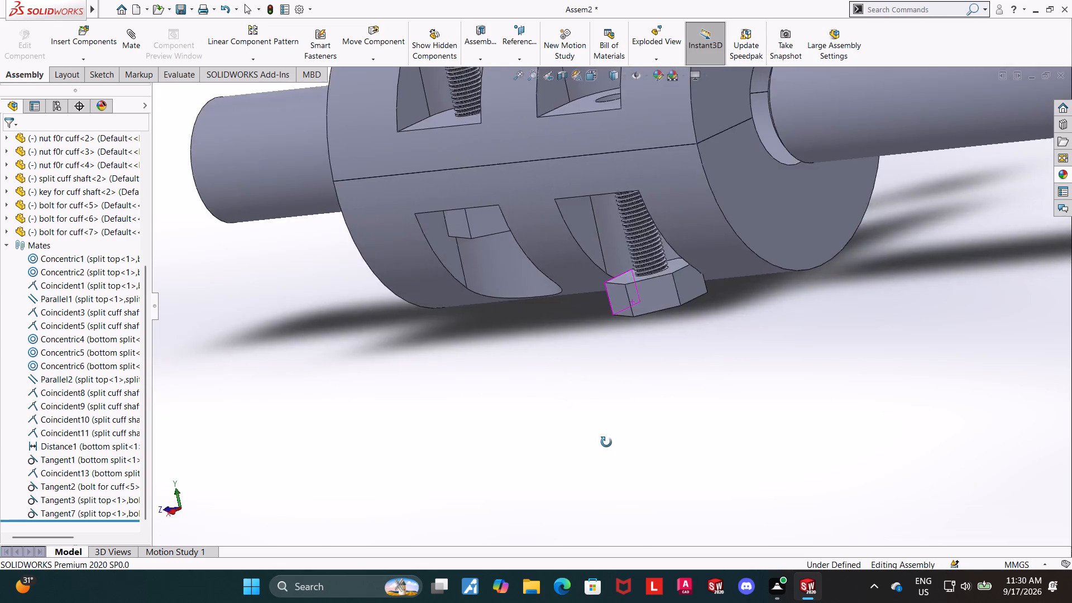
middle_drag(606, 442, 631, 408)
scroll(685, 206, up, 6)
scroll(635, 258, down, 6)
click(776, 481)
middle_drag(818, 423, 827, 466)
click(656, 451)
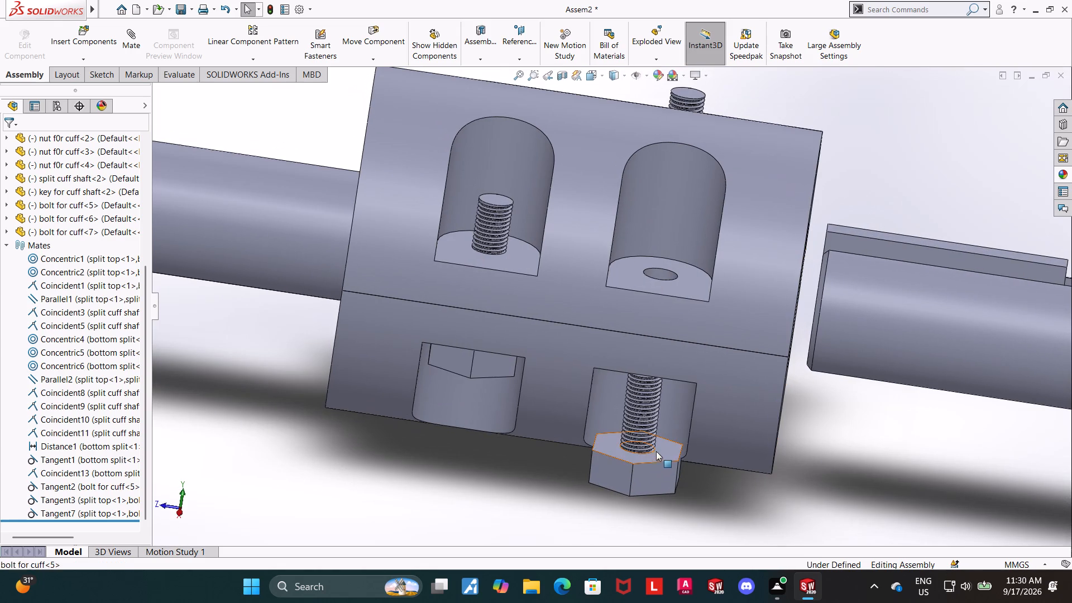
middle_drag(900, 481, 893, 269)
ctrl+click(636, 118)
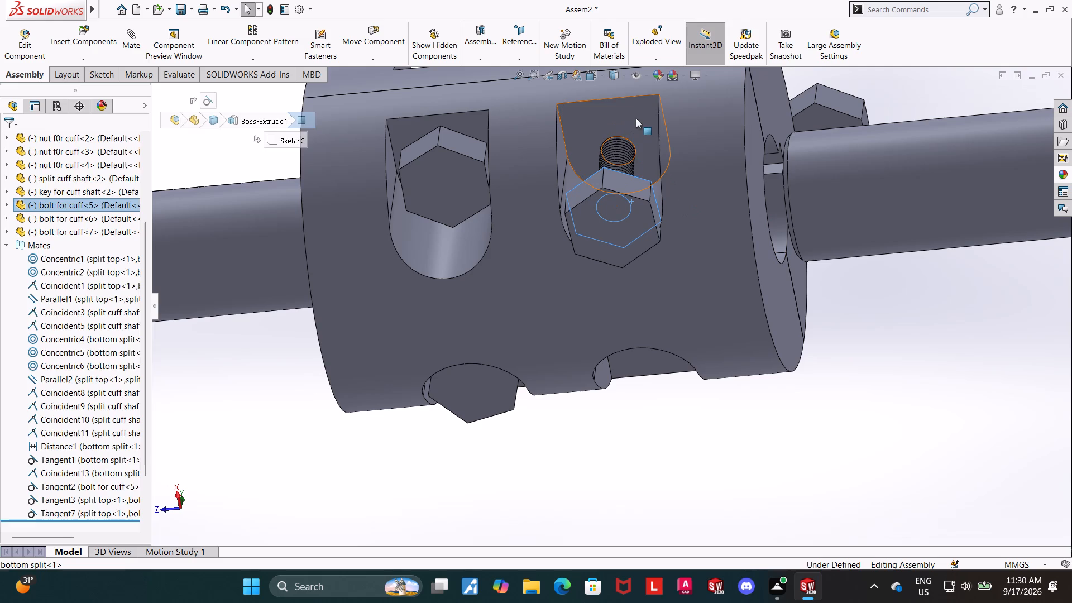
click(127, 40)
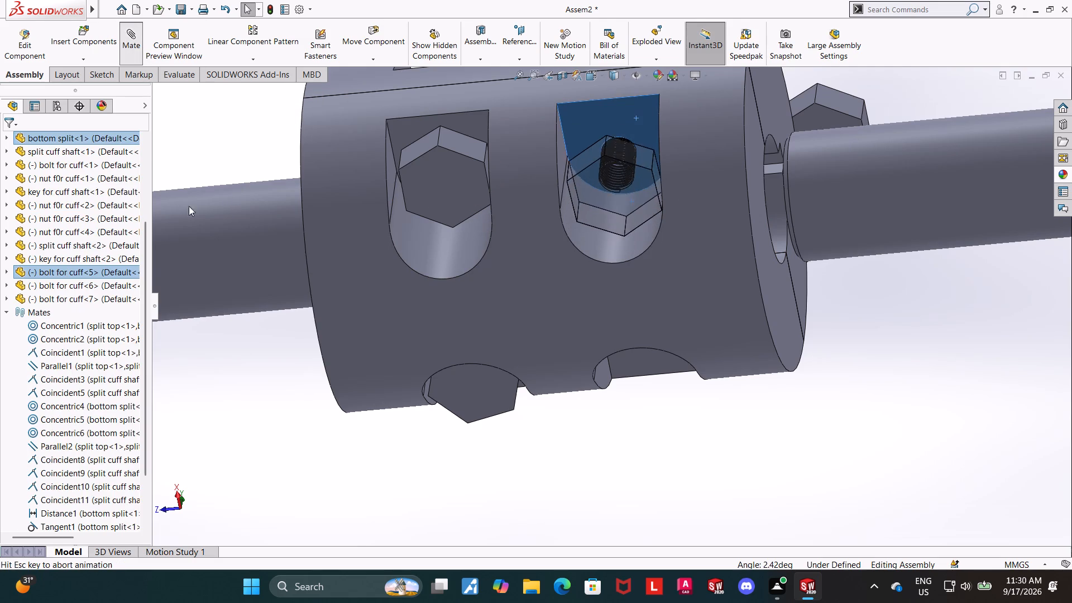
click(155, 199)
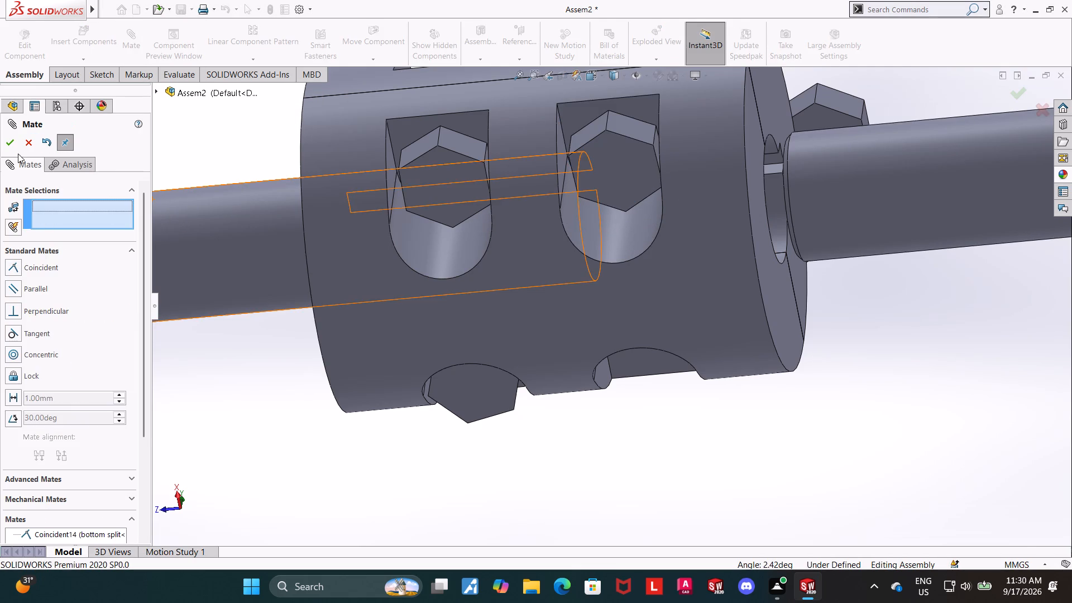
Add a coincident mate between the inner head face of bolt for cuff<6> and its bottom-half pocket face nearest the first shaft.
scroll(549, 344, up, 7)
middle_drag(796, 216, 692, 323)
middle_drag(683, 319, 598, 256)
scroll(603, 232, up, 1)
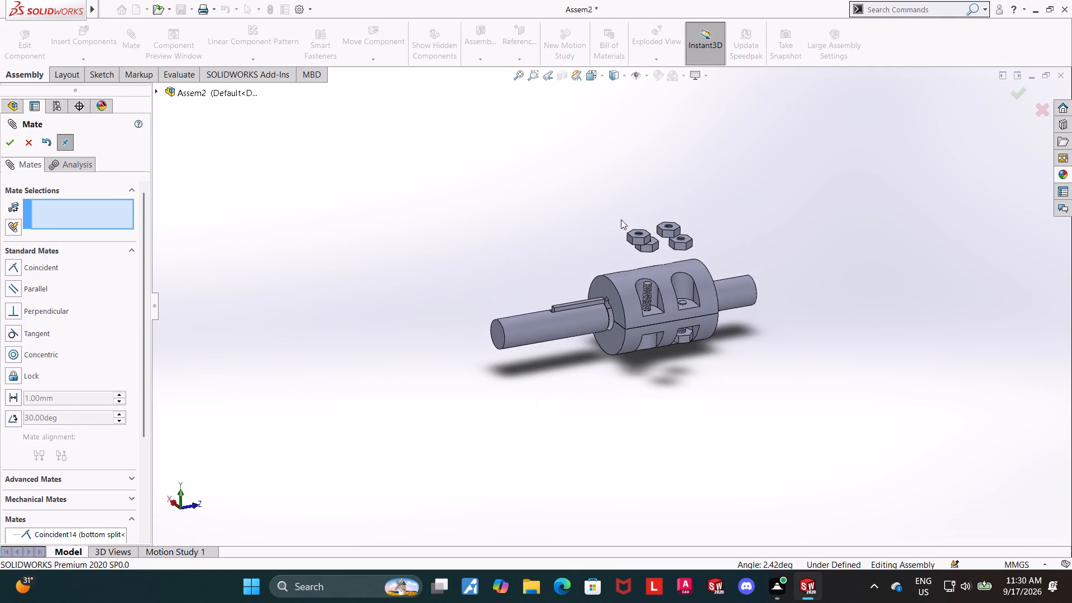
scroll(673, 314, down, 7)
middle_drag(645, 362, 637, 333)
click(714, 357)
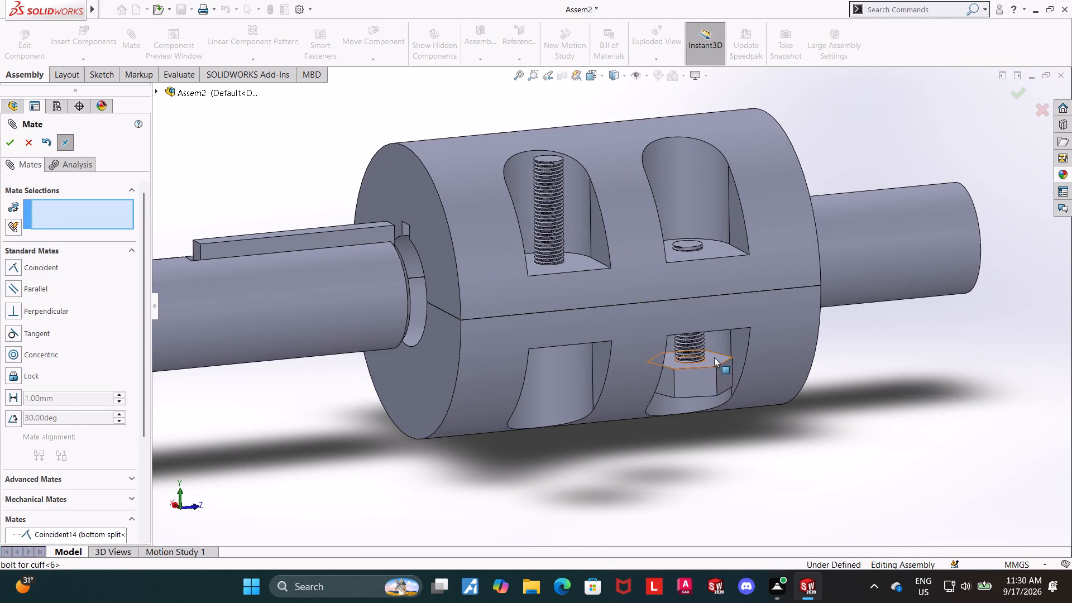
scroll(840, 410, down, 4)
middle_drag(831, 402, 826, 278)
scroll(820, 262, up, 1)
ctrl+click(522, 224)
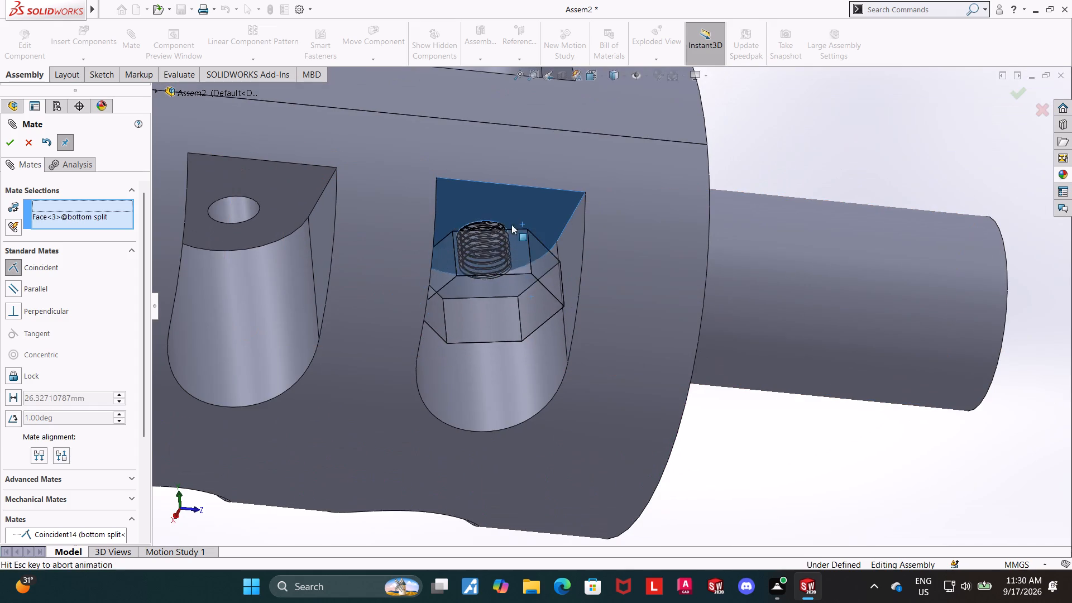
click(10, 141)
Lower the remaining unseated bolt and add a coincident mate between its inner head face and the bottom half's pocket face.
scroll(199, 240, up, 7)
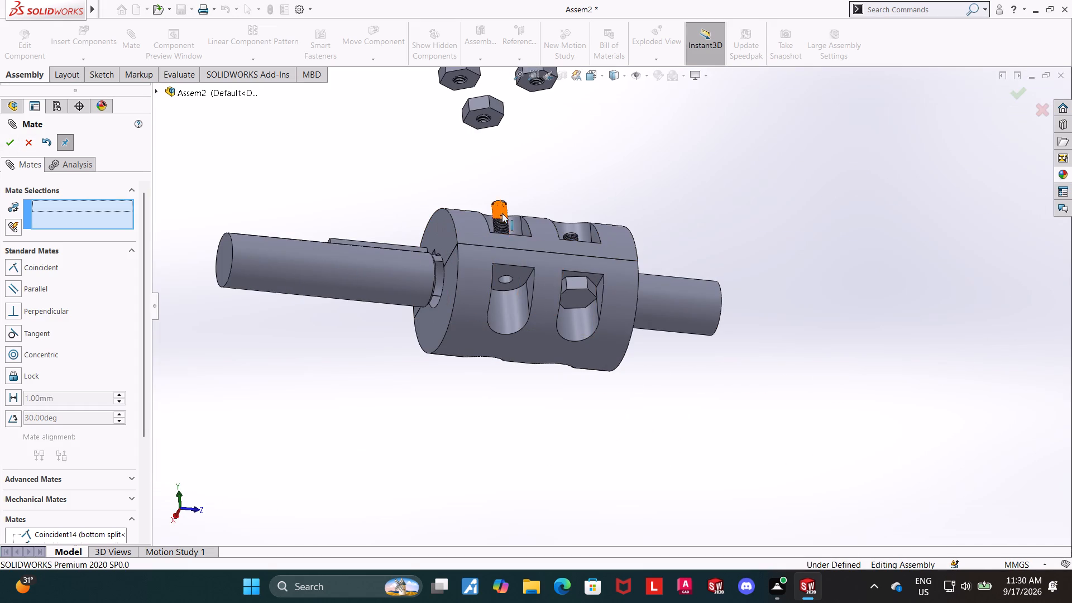
drag(502, 214, 504, 301)
click(800, 426)
middle_drag(597, 377, 599, 443)
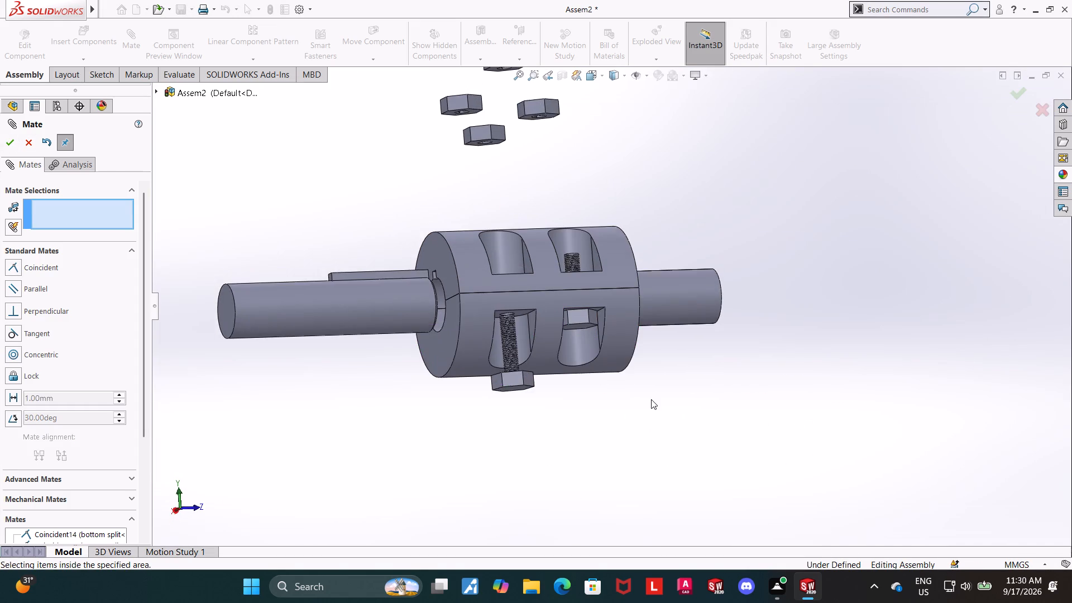
scroll(651, 399, down, 4)
click(358, 191)
middle_drag(711, 328, 715, 436)
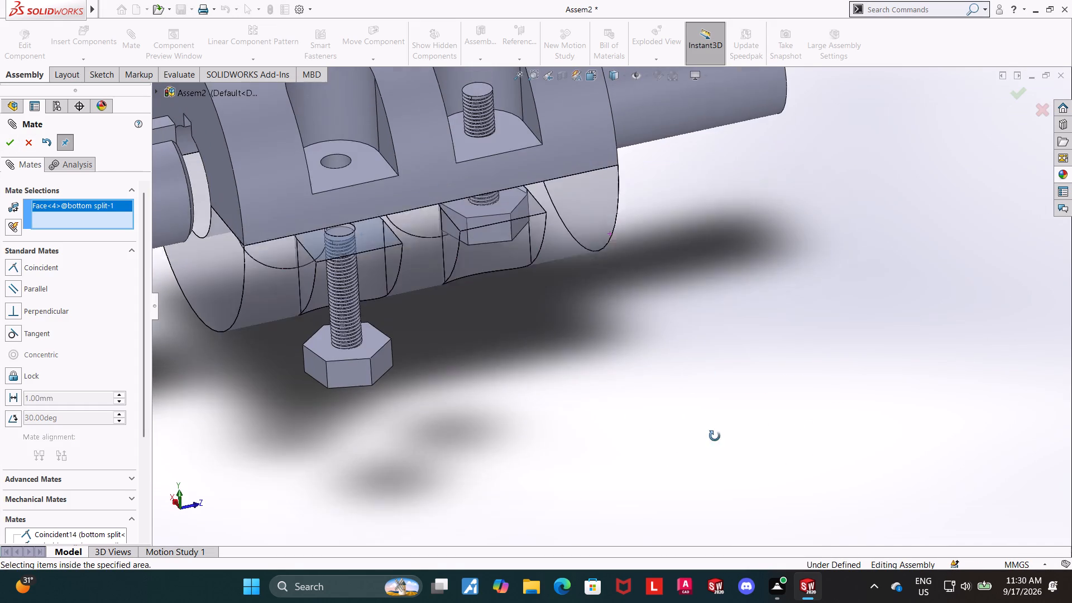
middle_drag(715, 436, 715, 437)
ctrl+click(374, 344)
click(9, 146)
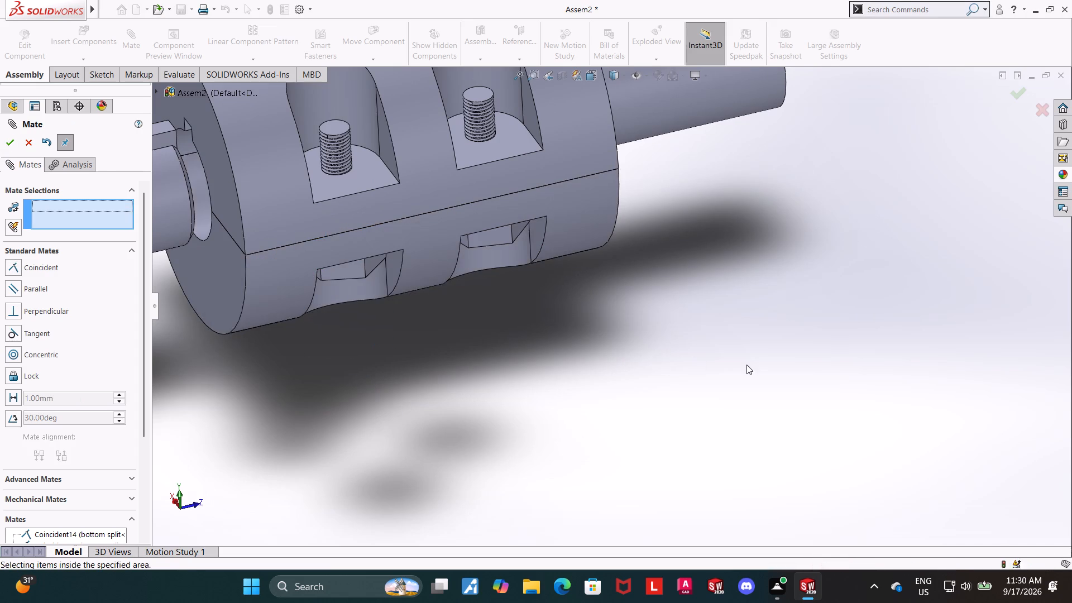
click(749, 365)
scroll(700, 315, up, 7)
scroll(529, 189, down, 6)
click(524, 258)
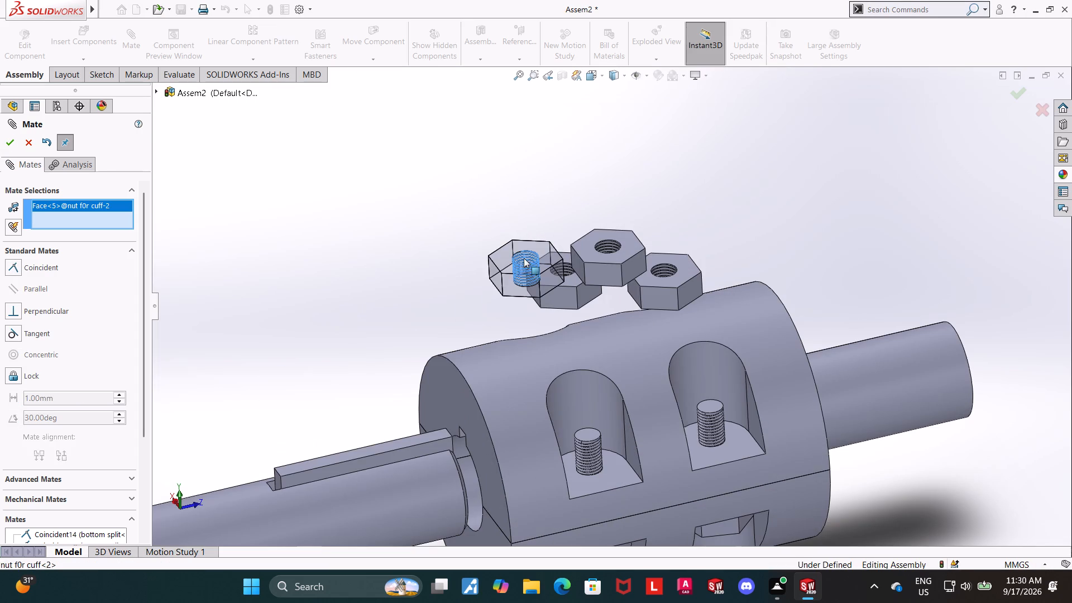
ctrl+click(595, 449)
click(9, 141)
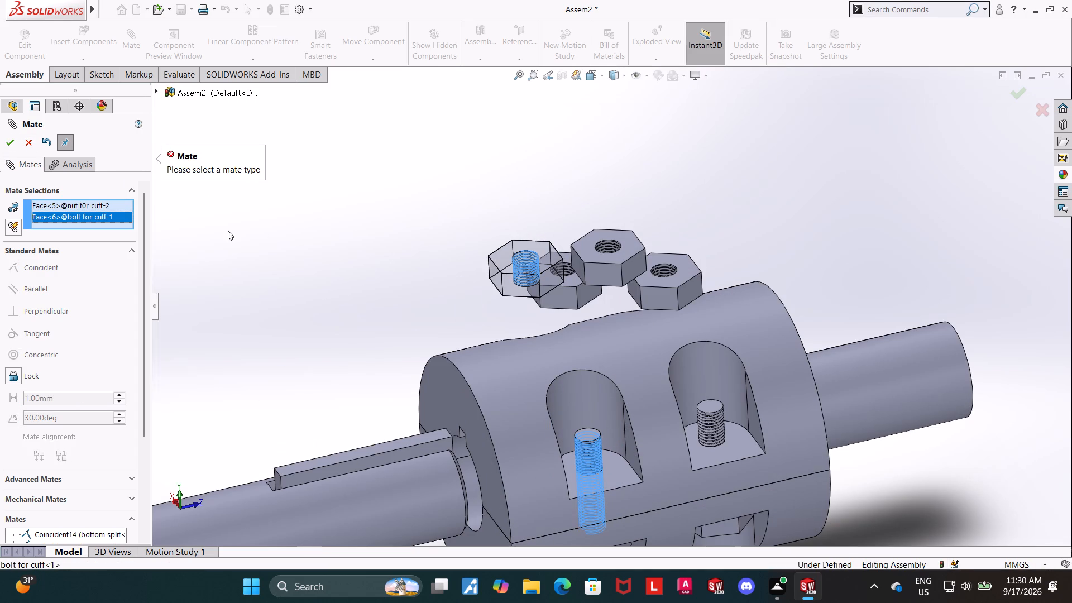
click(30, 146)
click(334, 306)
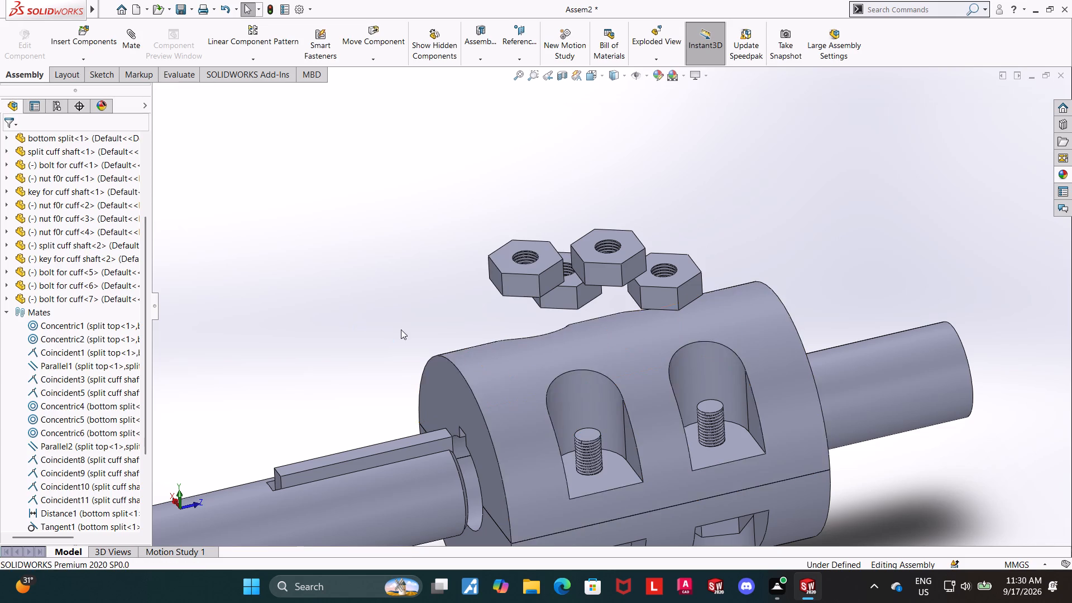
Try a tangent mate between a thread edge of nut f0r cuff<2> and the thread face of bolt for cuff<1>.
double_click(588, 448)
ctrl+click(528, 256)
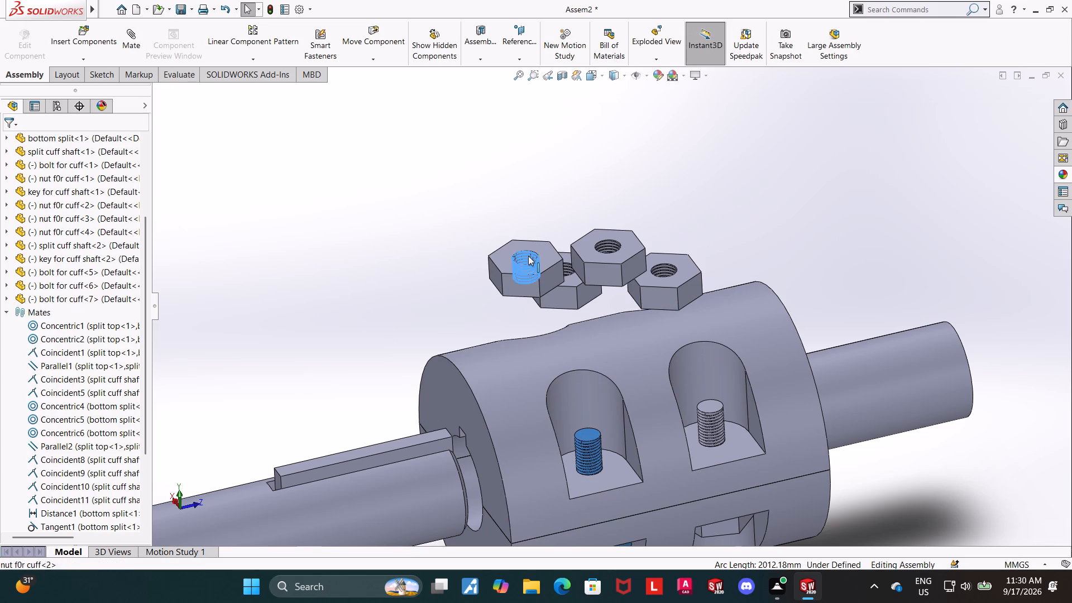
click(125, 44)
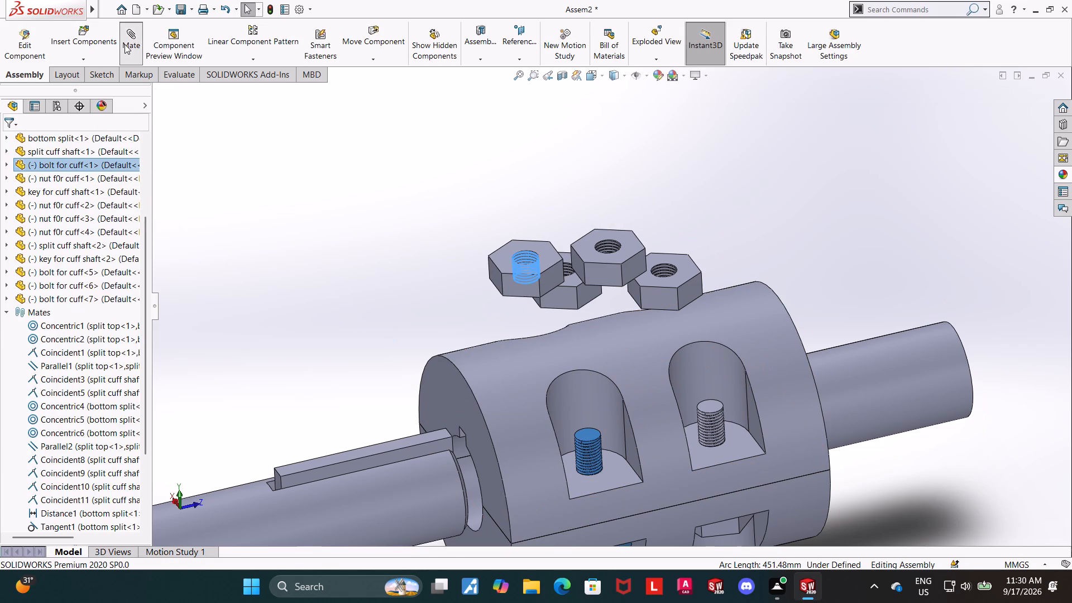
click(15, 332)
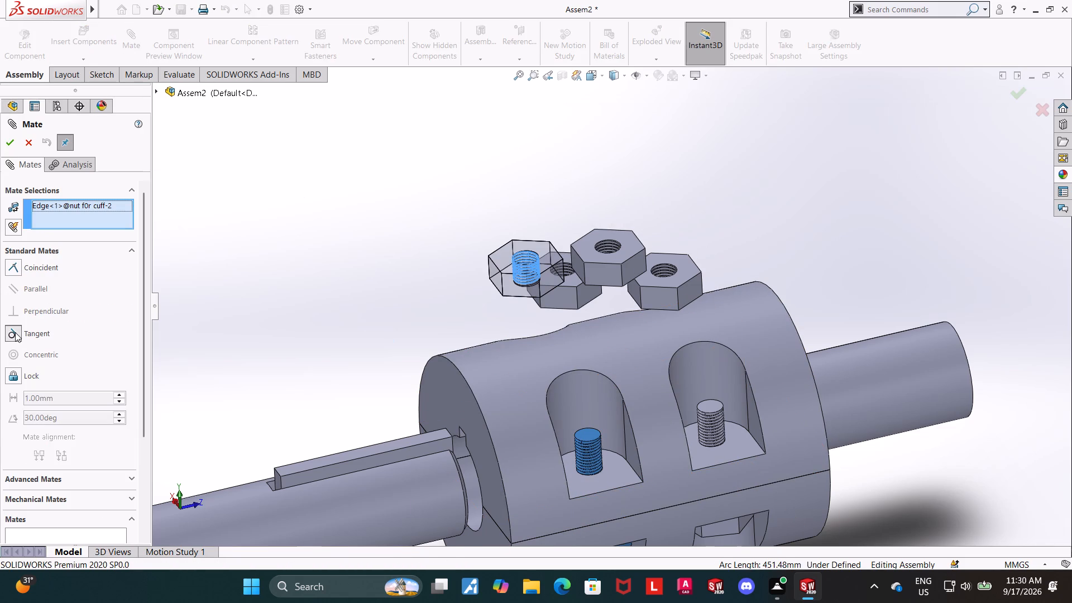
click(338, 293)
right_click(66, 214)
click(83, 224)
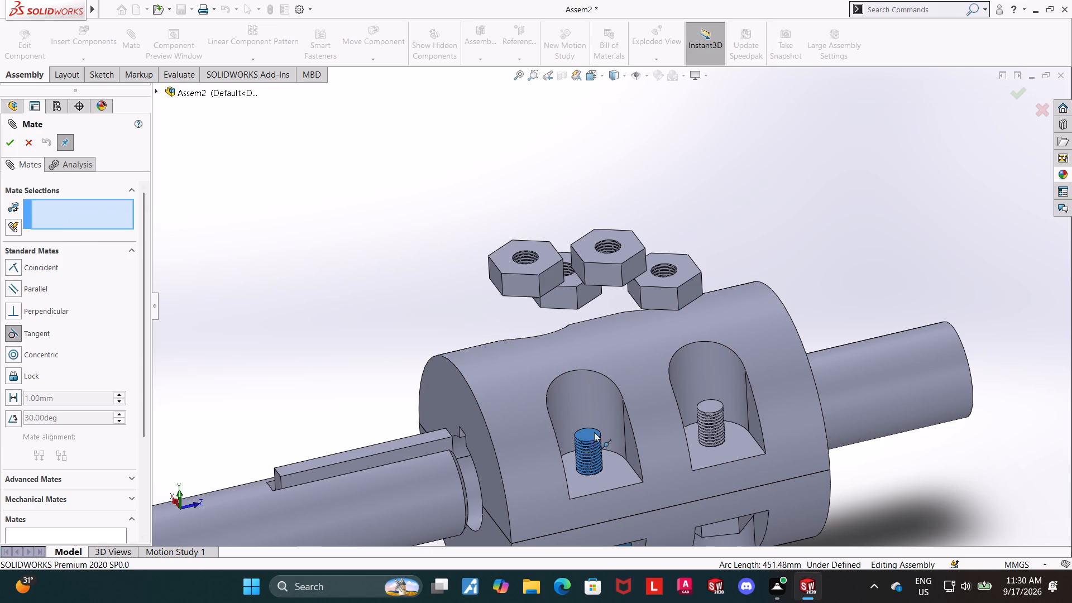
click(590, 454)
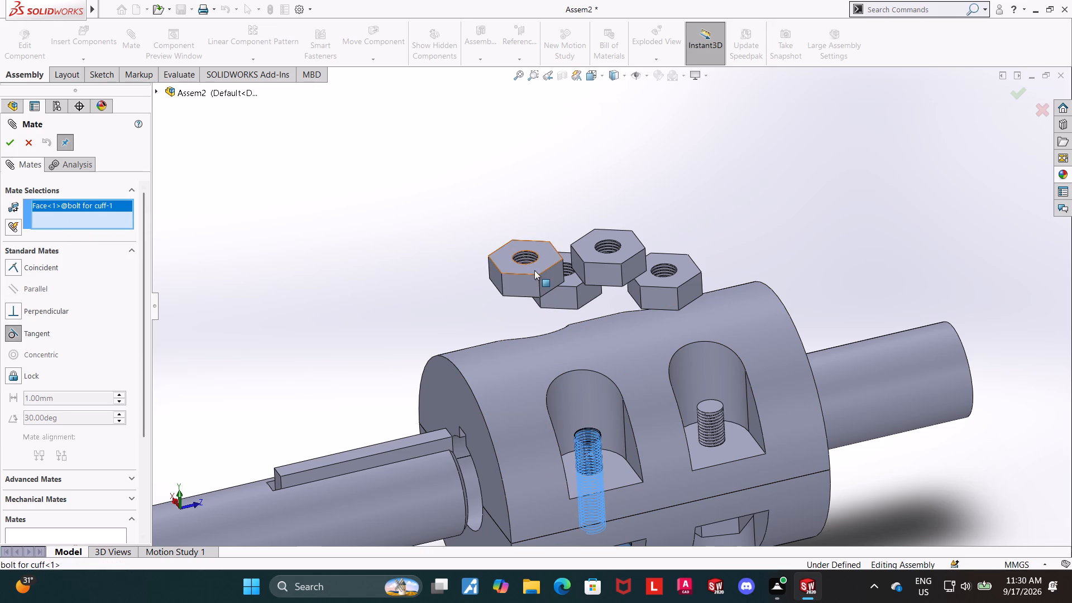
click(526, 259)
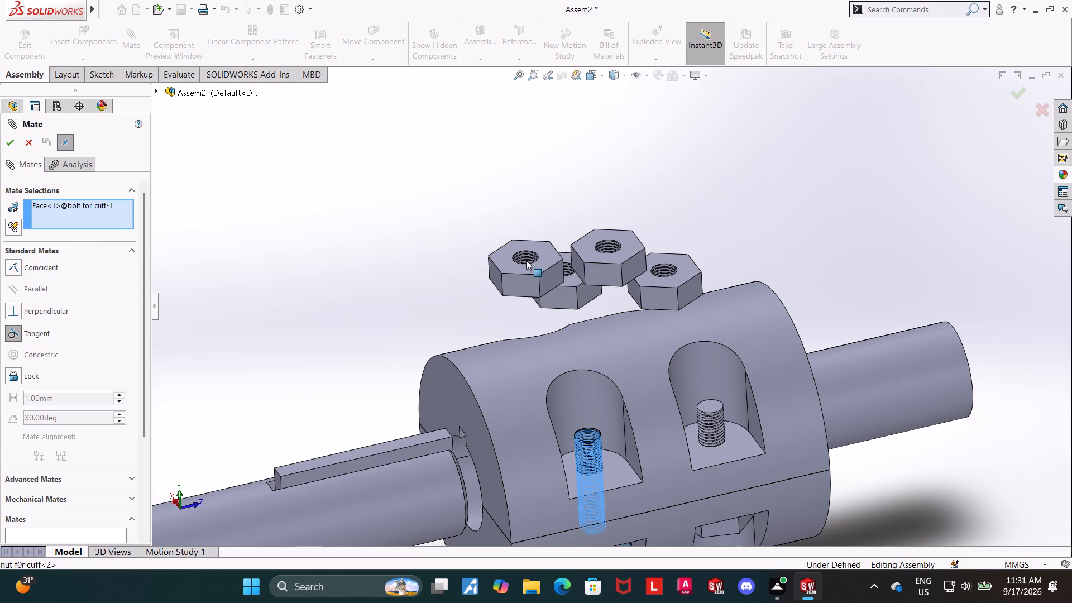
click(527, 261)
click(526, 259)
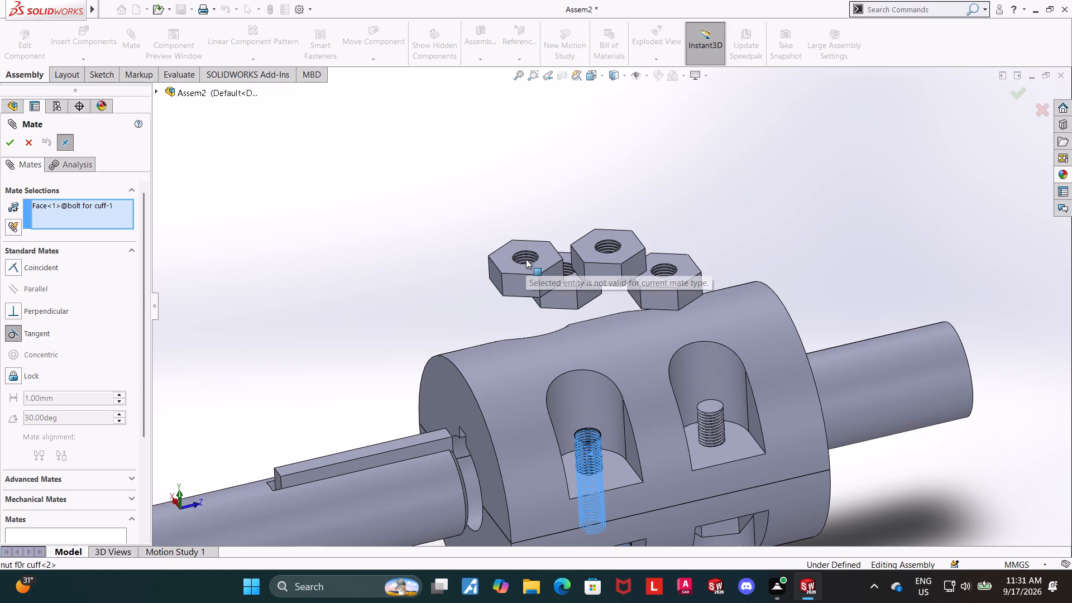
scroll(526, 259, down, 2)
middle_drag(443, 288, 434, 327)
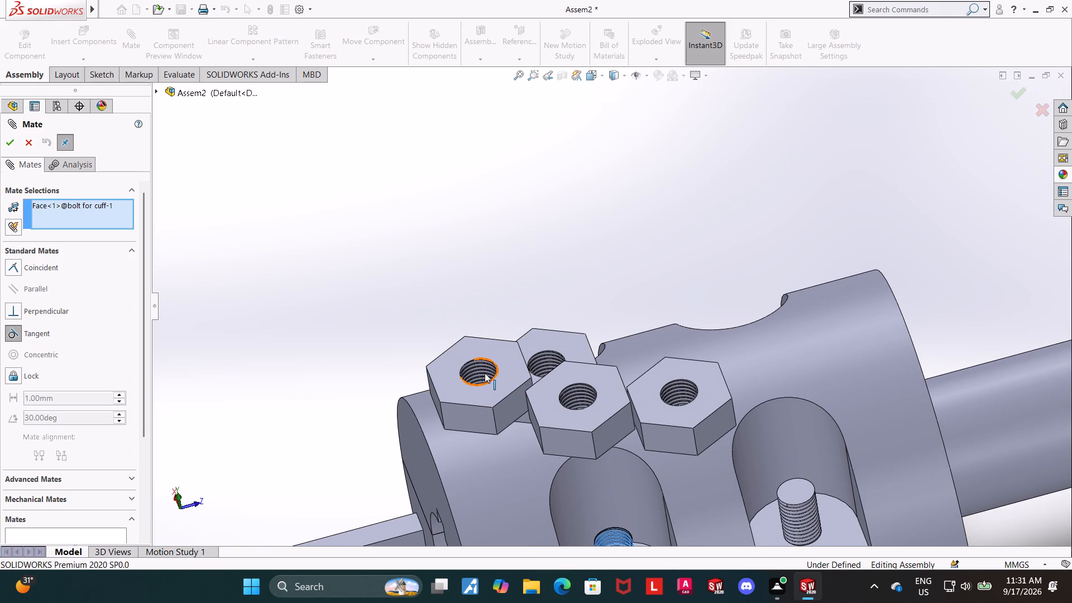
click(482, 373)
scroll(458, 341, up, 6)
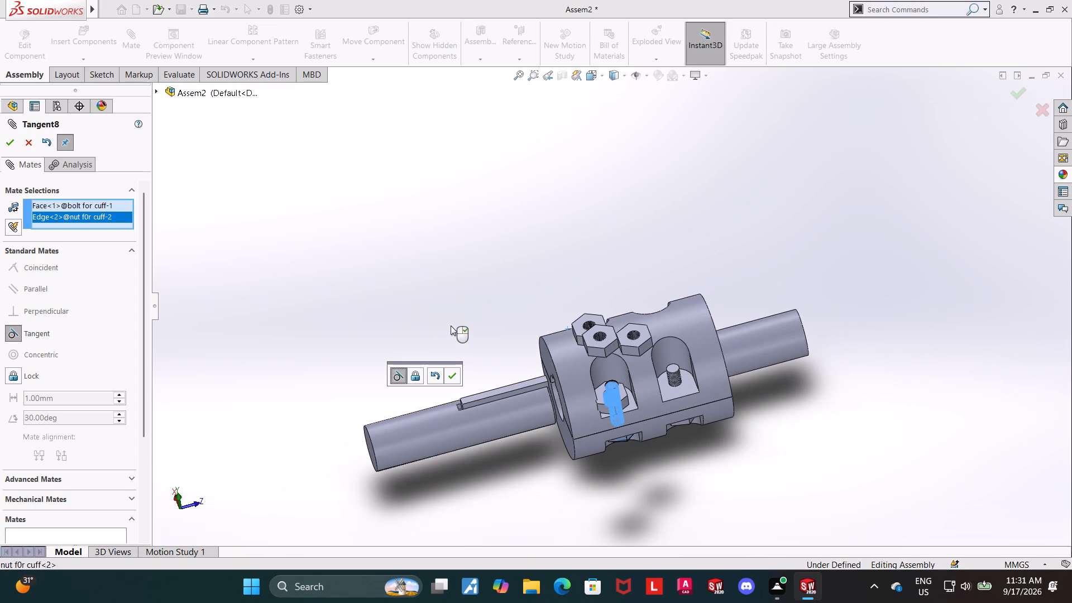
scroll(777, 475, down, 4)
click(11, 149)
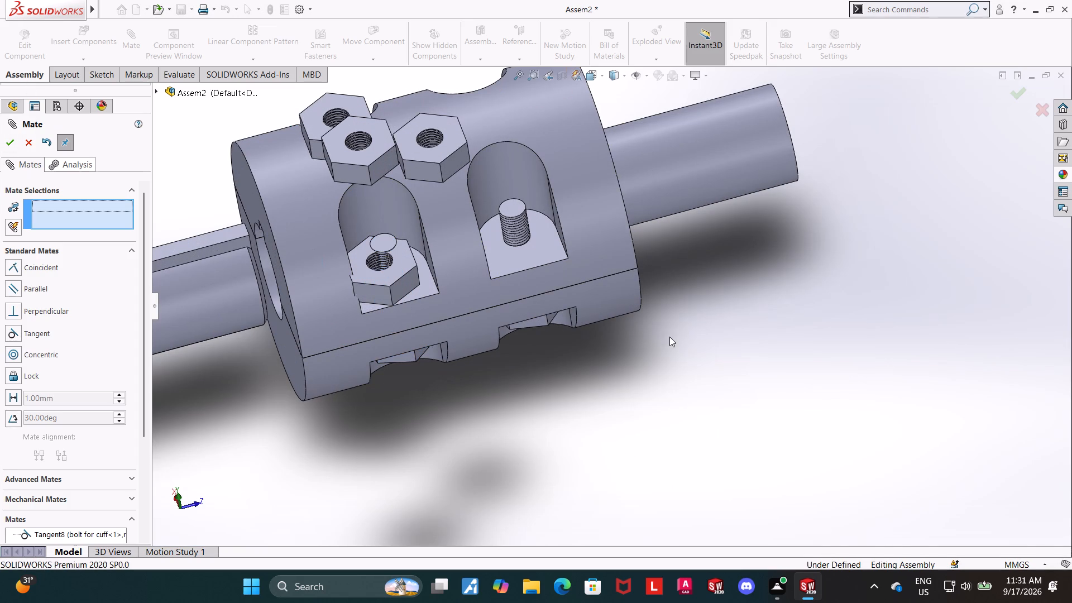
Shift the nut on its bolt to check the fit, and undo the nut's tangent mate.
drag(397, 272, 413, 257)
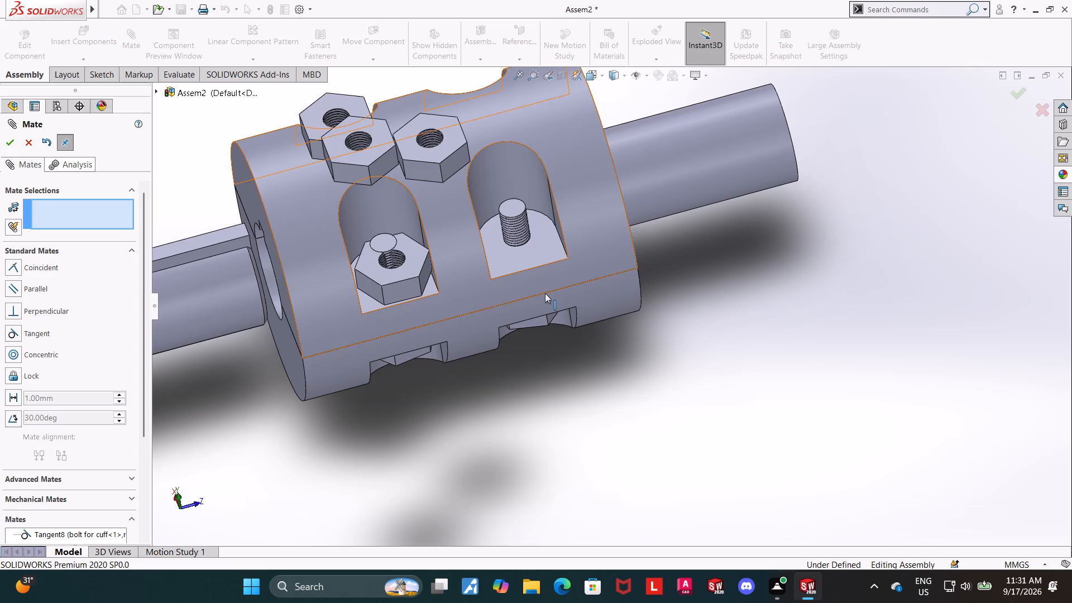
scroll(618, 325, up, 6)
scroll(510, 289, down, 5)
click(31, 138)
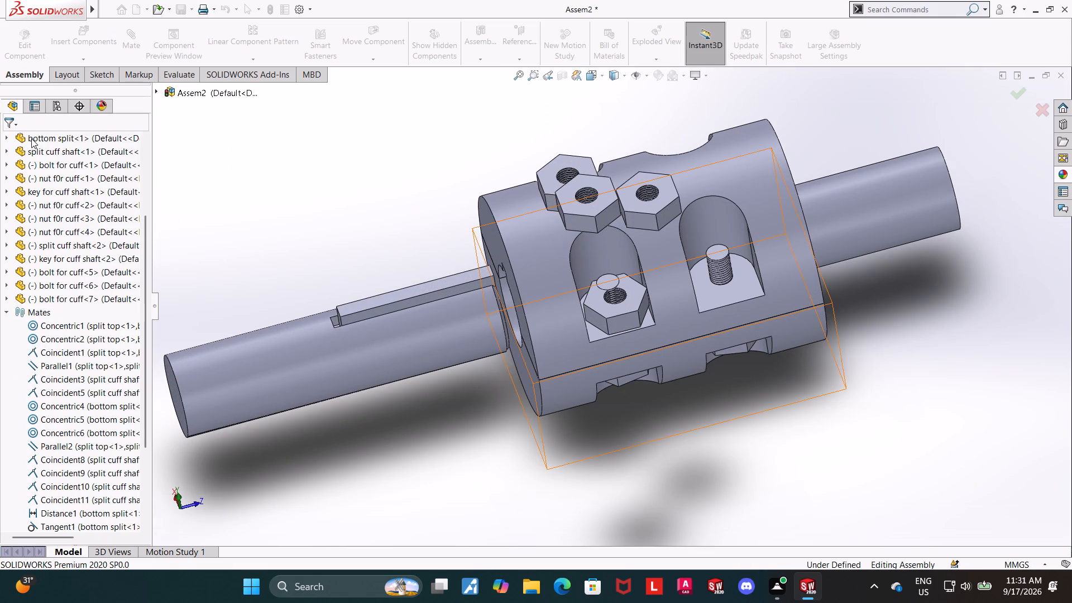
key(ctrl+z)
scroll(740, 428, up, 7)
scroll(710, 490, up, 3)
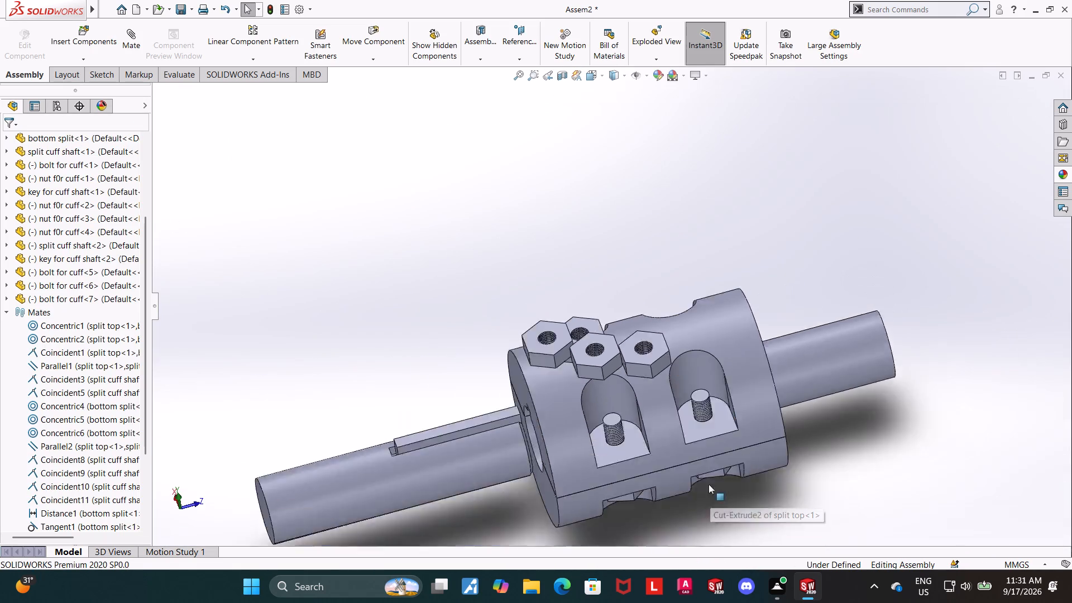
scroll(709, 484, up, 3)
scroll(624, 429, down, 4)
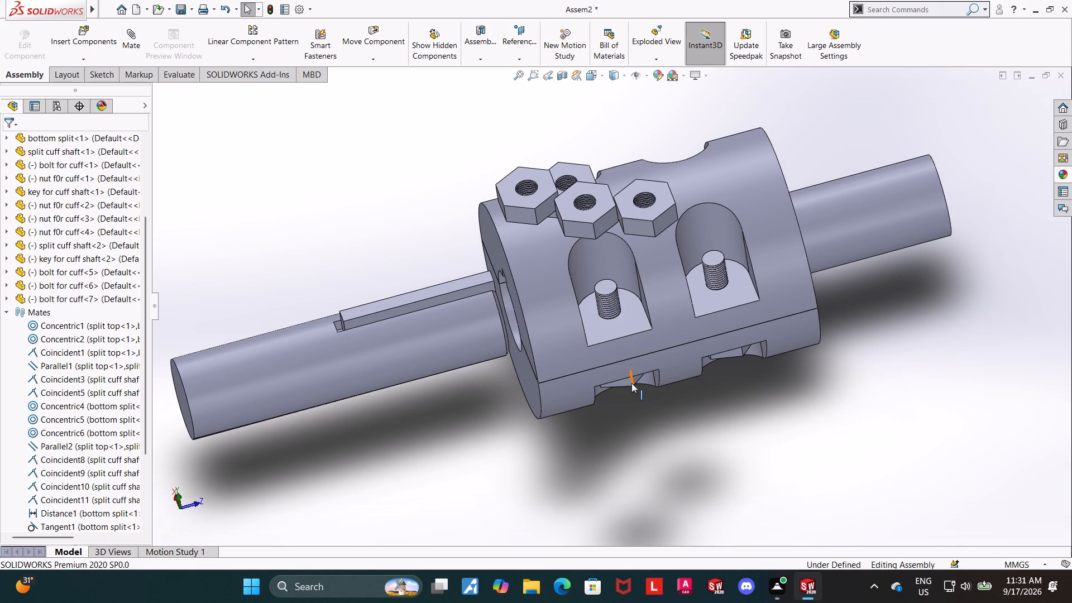
Hide the three bolts bolt for cuff<5>, <6> and <7>.
click(61, 296)
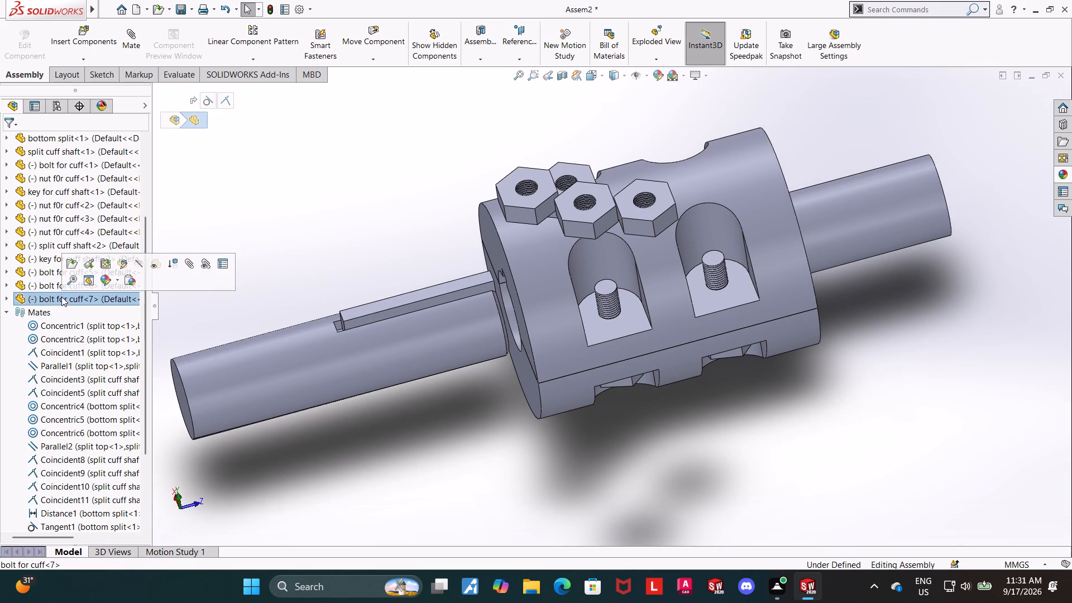
ctrl+click(51, 282)
ctrl+double_click(50, 268)
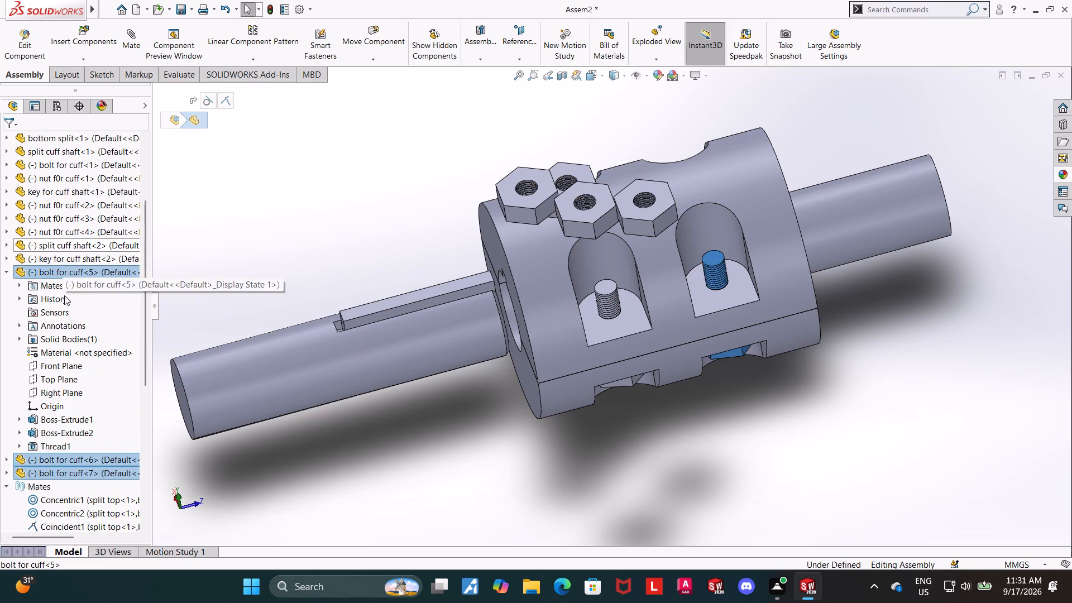
click(7, 271)
right_click(68, 270)
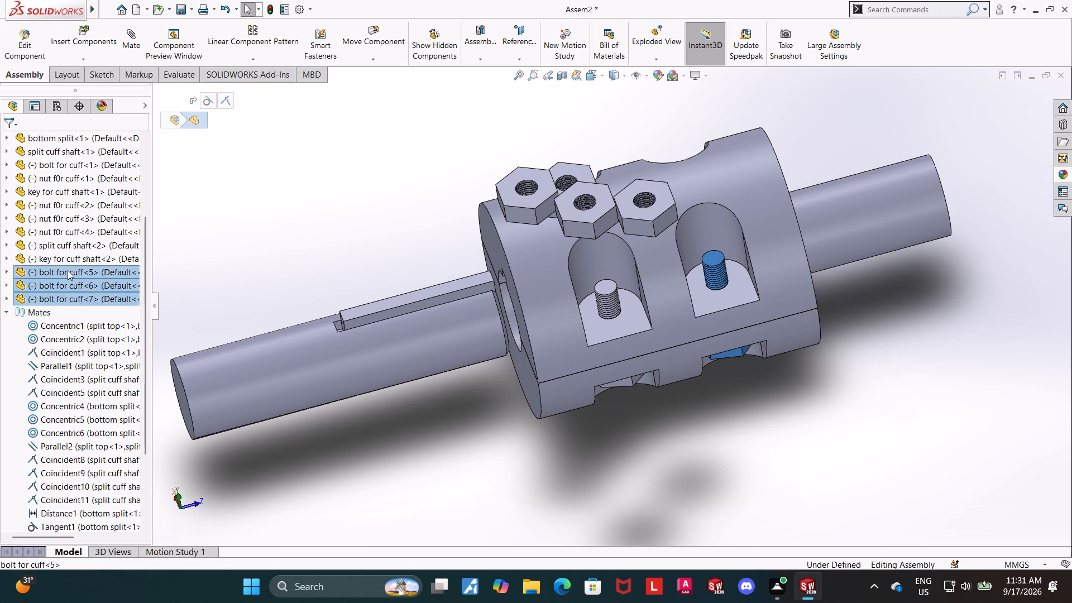
click(128, 239)
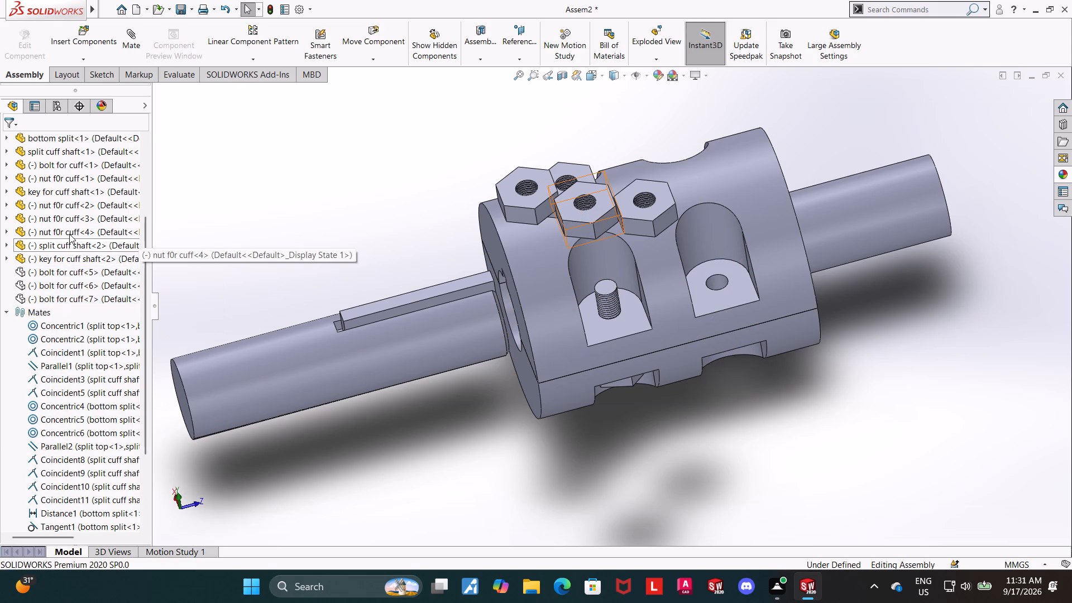
Hide the remaining visible bolt, bolt for cuff<1>.
right_click(62, 168)
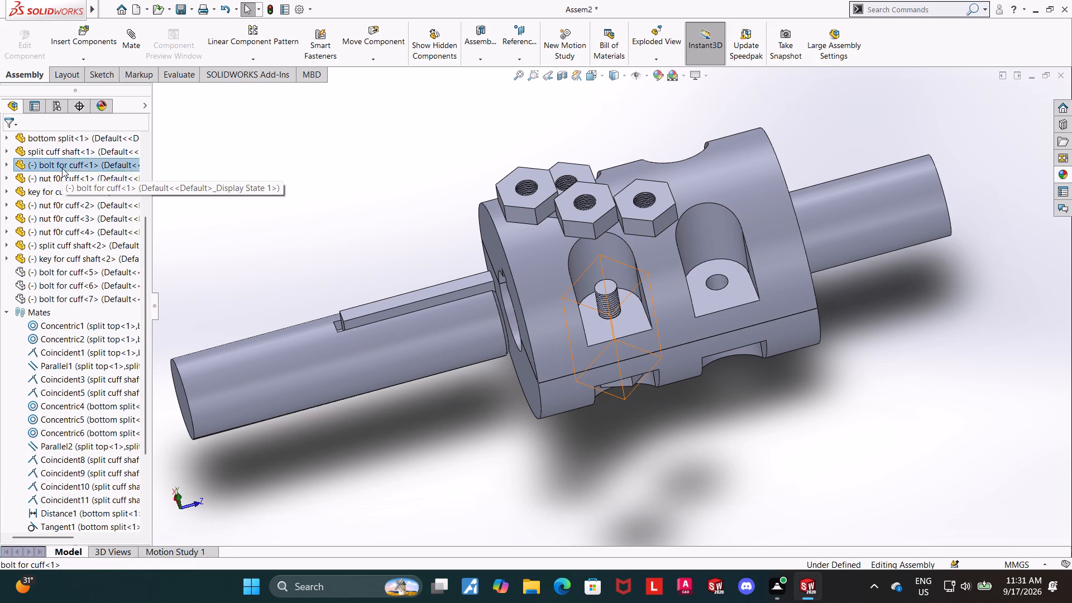
right_click(62, 168)
click(142, 137)
click(340, 198)
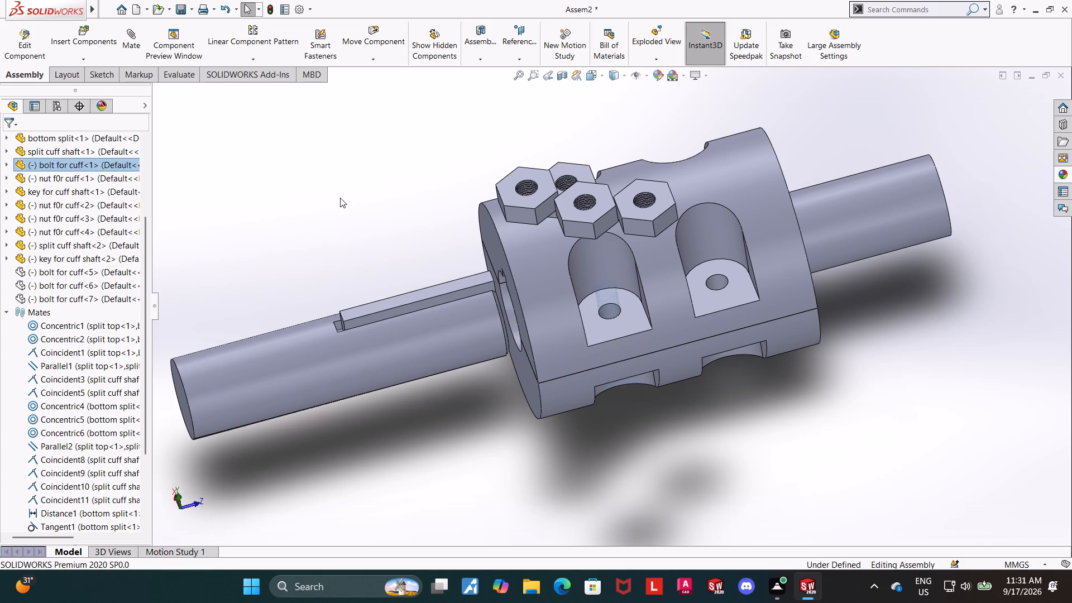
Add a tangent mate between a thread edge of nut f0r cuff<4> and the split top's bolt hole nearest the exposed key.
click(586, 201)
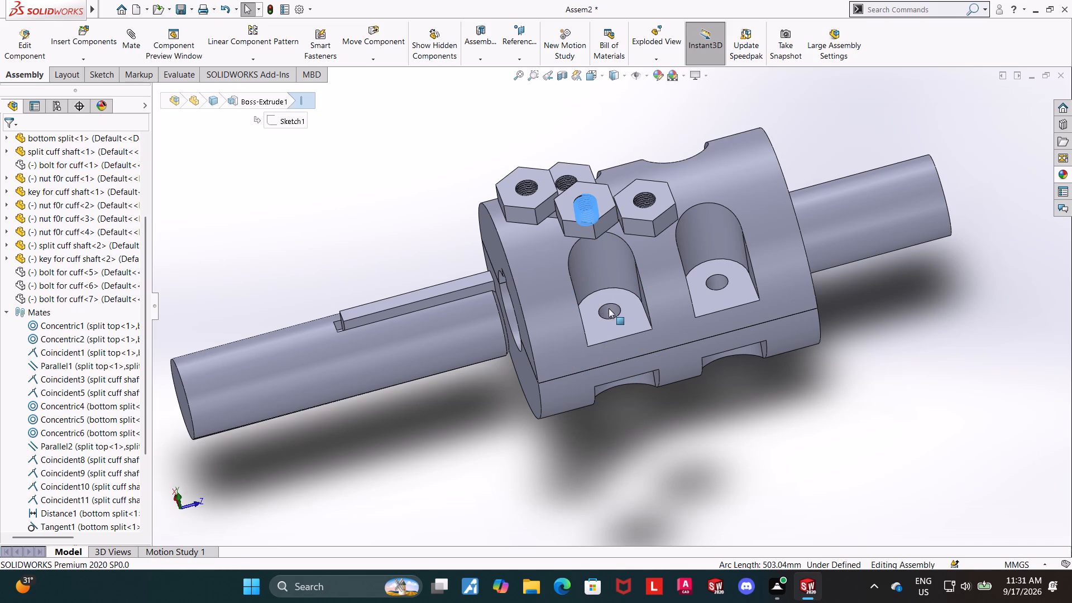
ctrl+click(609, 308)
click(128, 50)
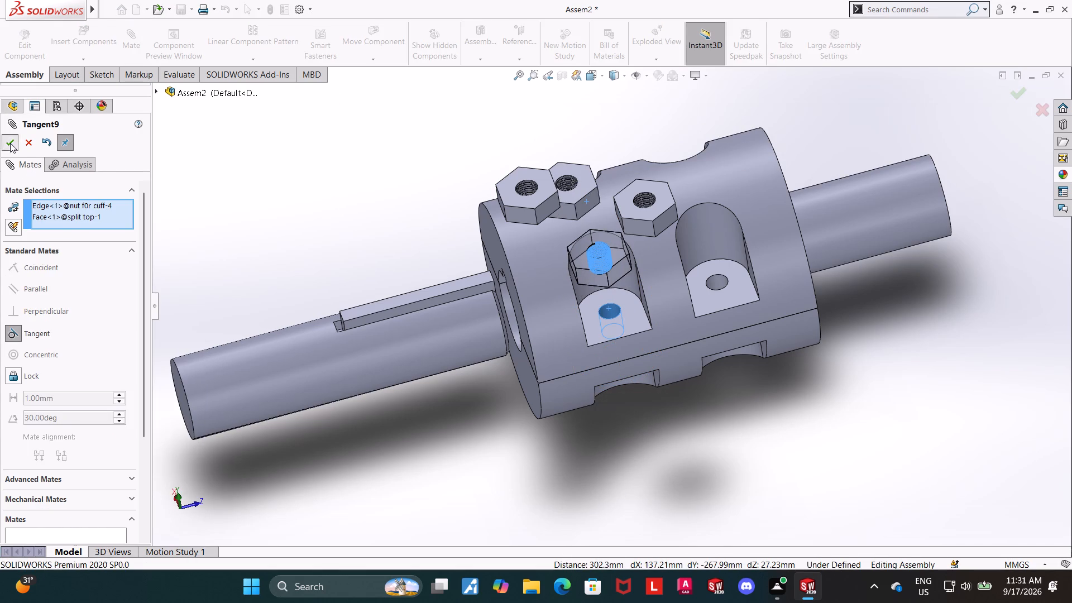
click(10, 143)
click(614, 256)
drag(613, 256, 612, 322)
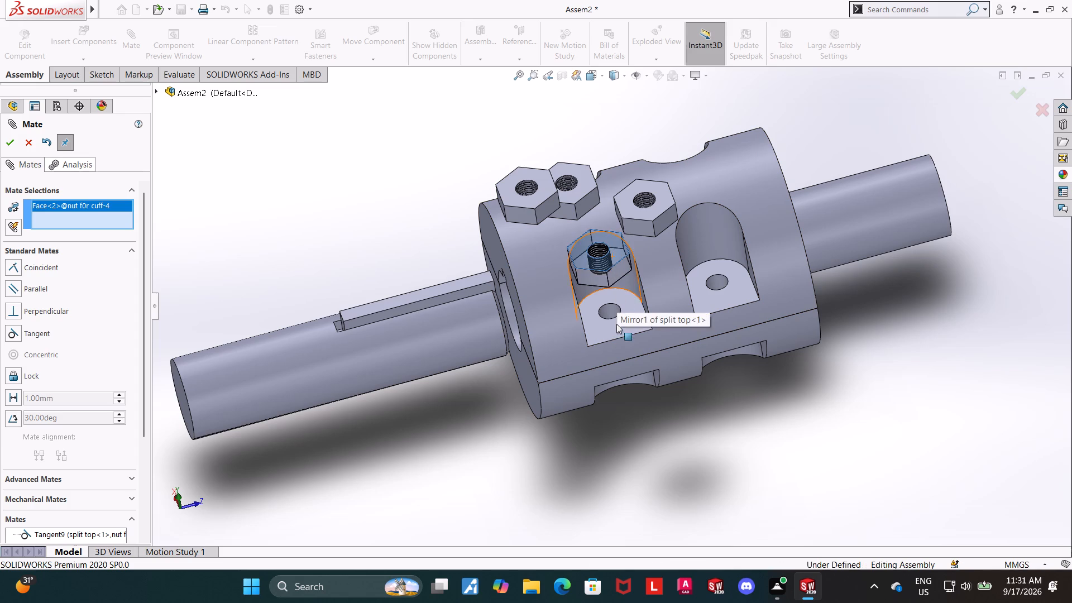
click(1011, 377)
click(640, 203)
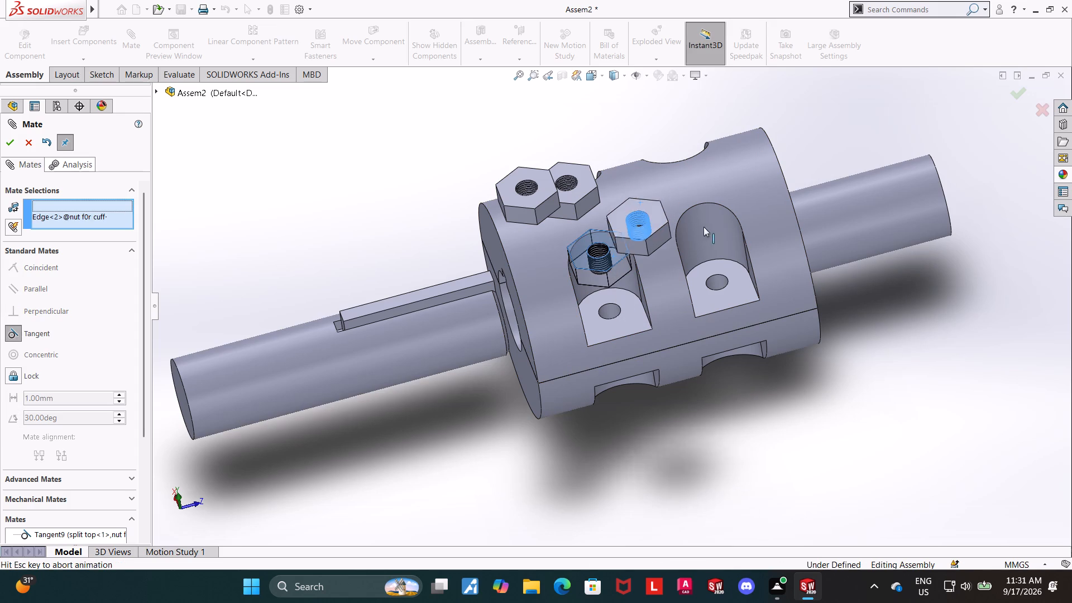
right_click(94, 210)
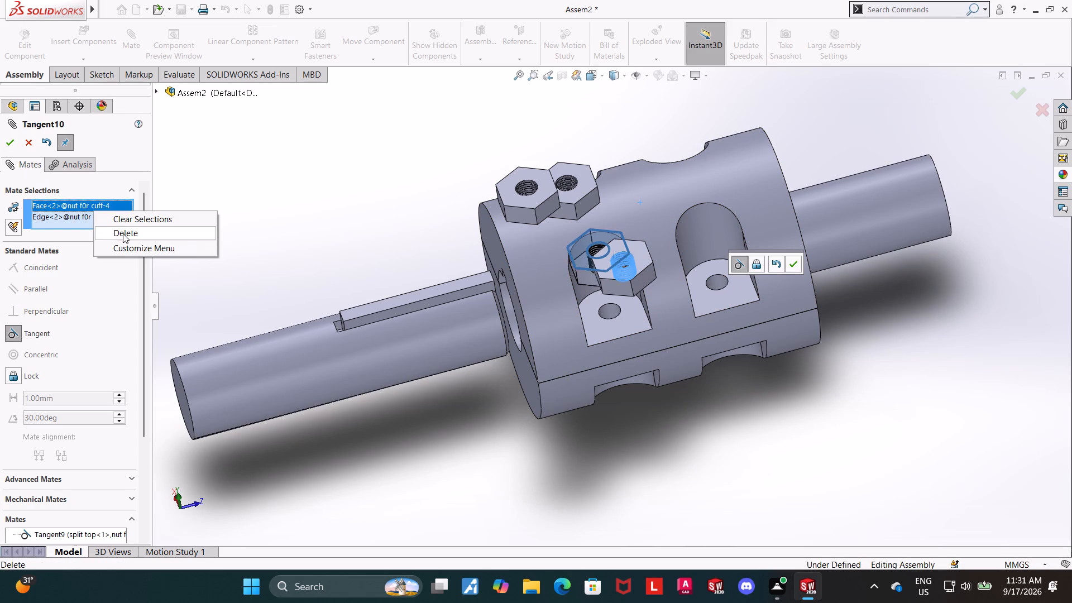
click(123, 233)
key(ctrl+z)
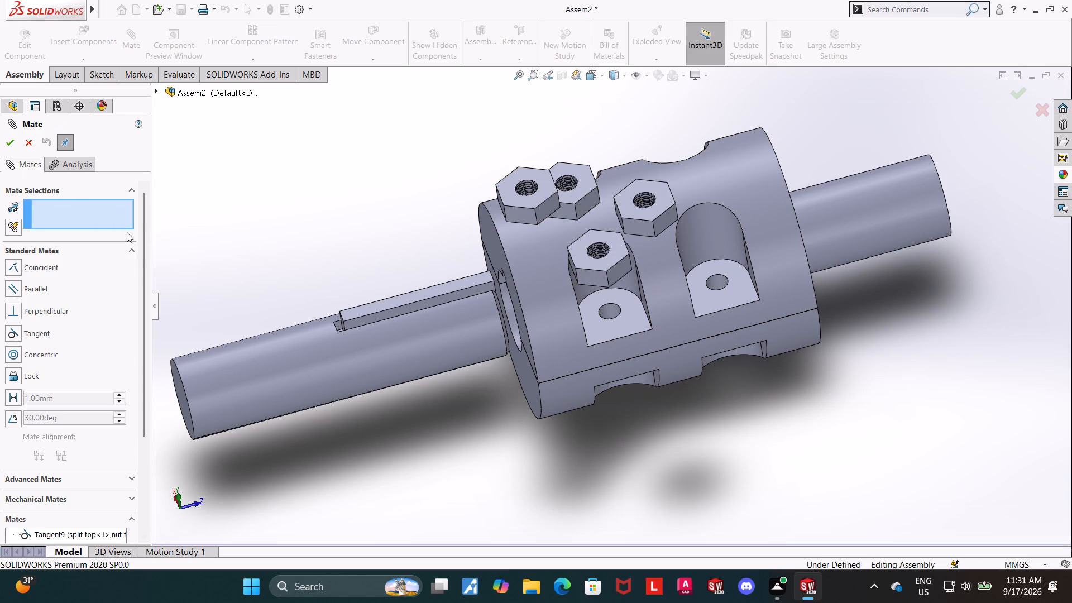
Mate the thread face of nut f0r cuff<1> concentric with the split top's adjacent bolt hole on the same side.
click(647, 203)
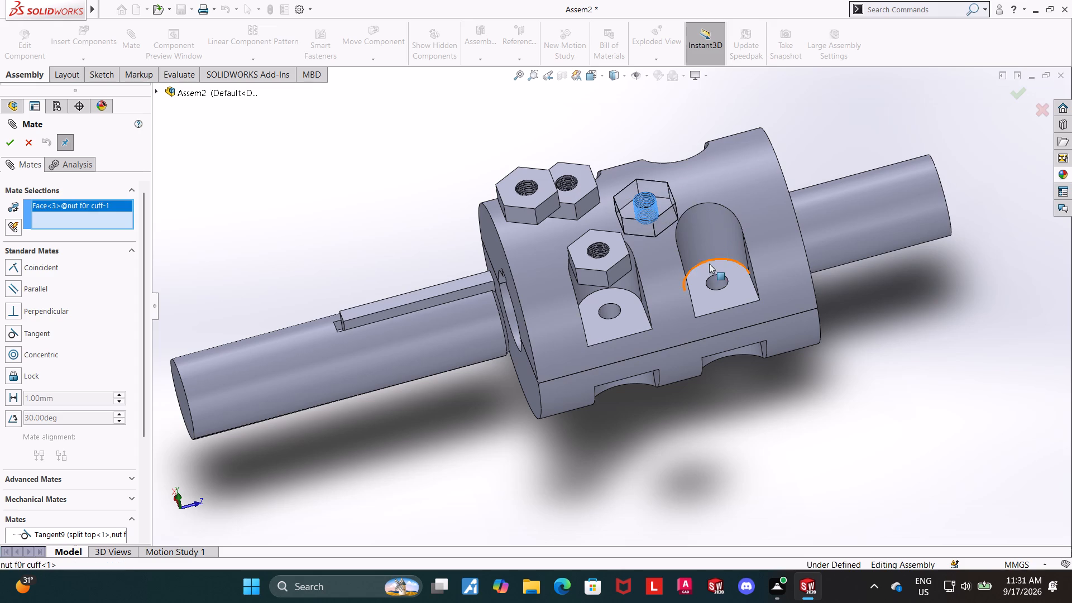
ctrl+click(716, 283)
click(16, 141)
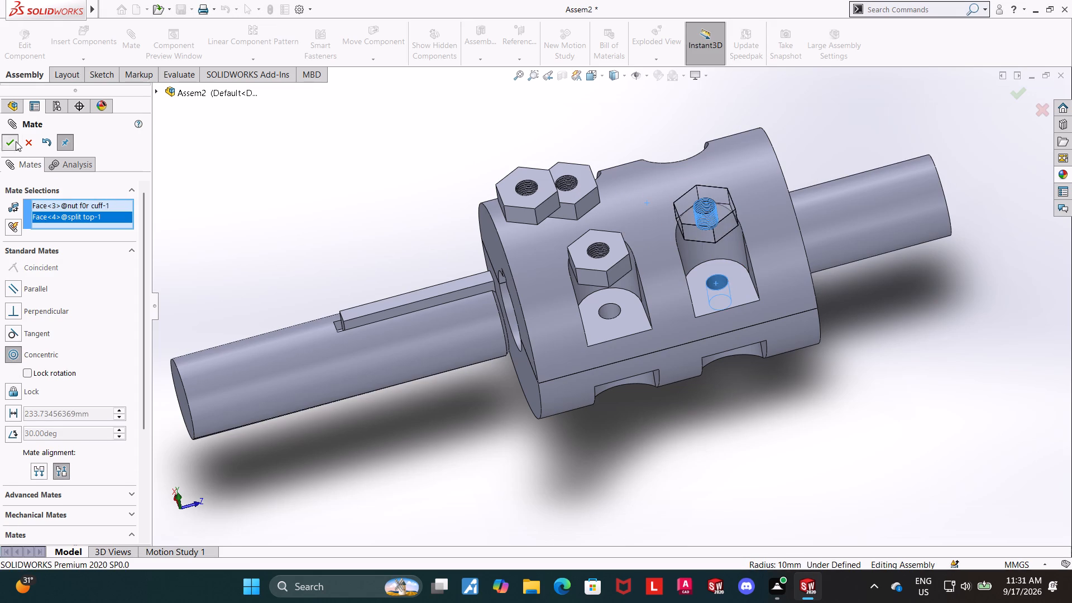
Mate the bore edge of nut f0r cuff<2> concentric with the split top's opposite-side bolt hole nearest the exposed key.
middle_drag(295, 189, 351, 242)
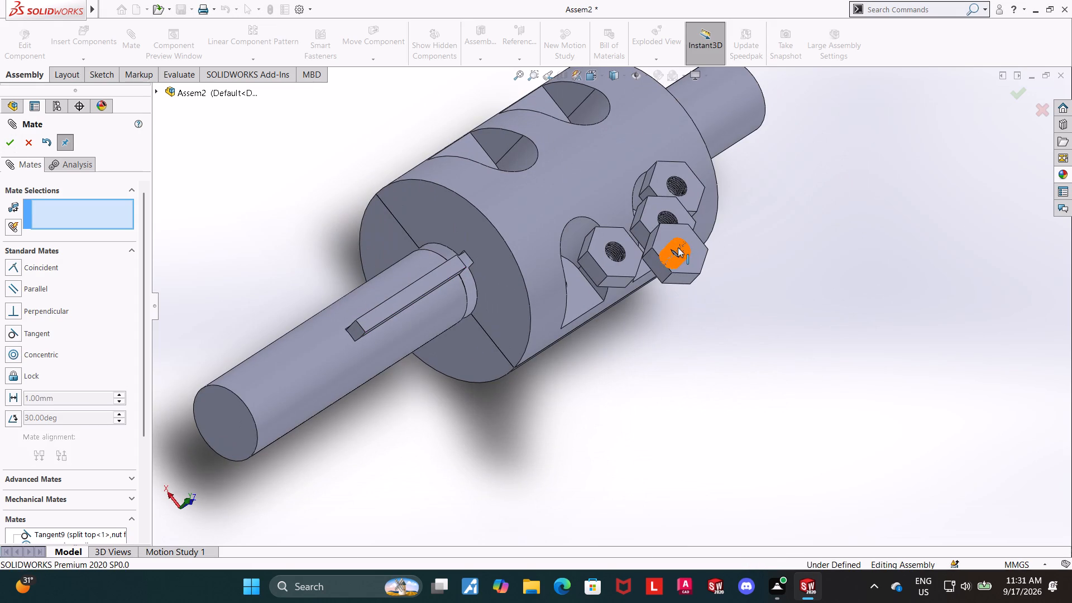
scroll(677, 250, down, 6)
scroll(639, 287, down, 5)
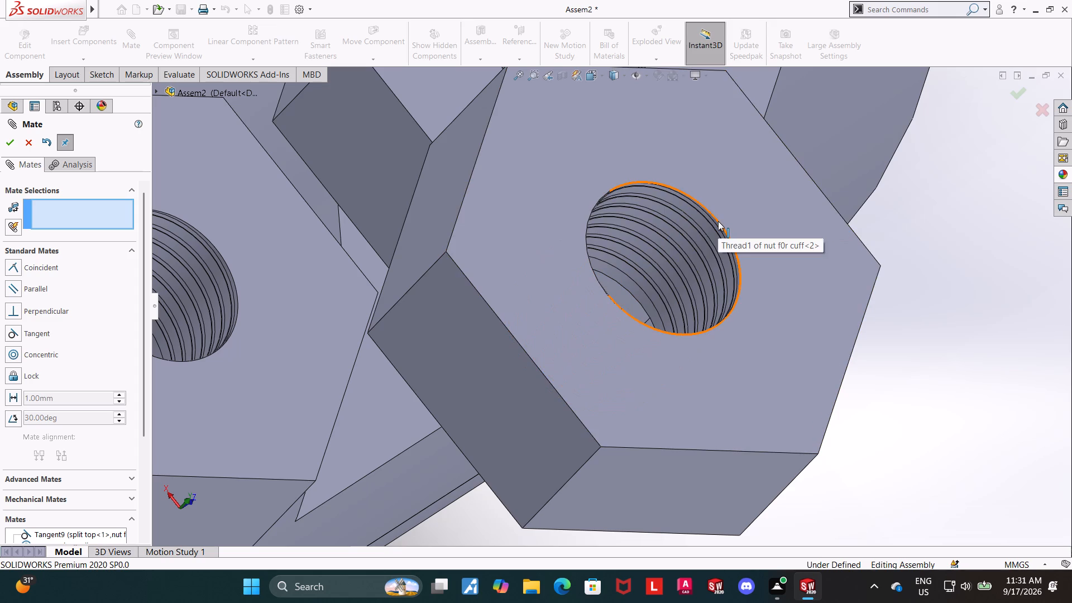
click(633, 295)
scroll(633, 295, up, 5)
scroll(524, 242, up, 5)
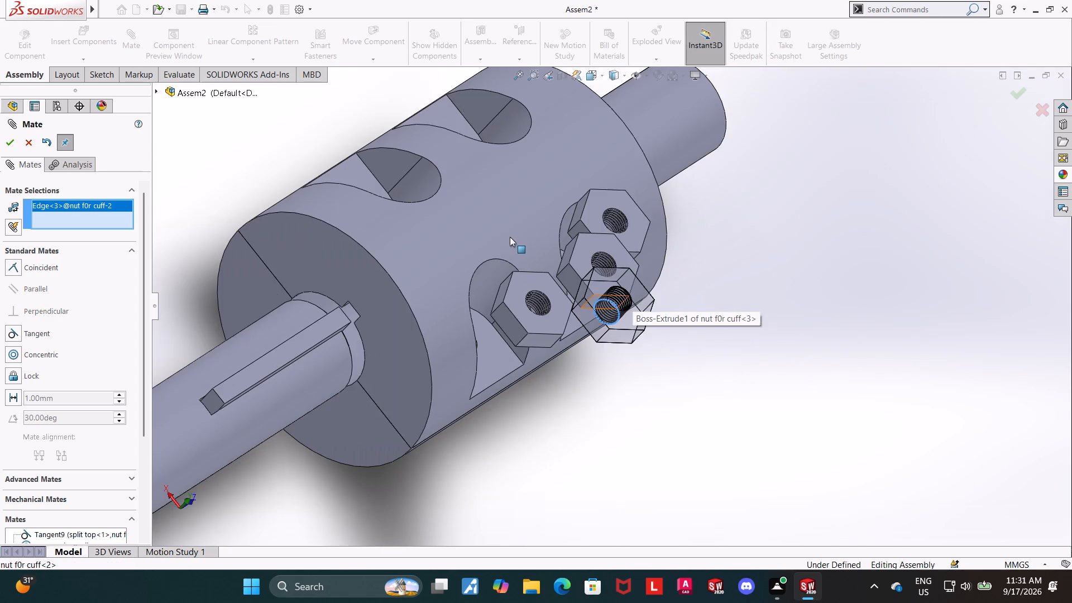
scroll(401, 185, down, 5)
middle_drag(264, 134, 248, 162)
scroll(248, 165, up, 1)
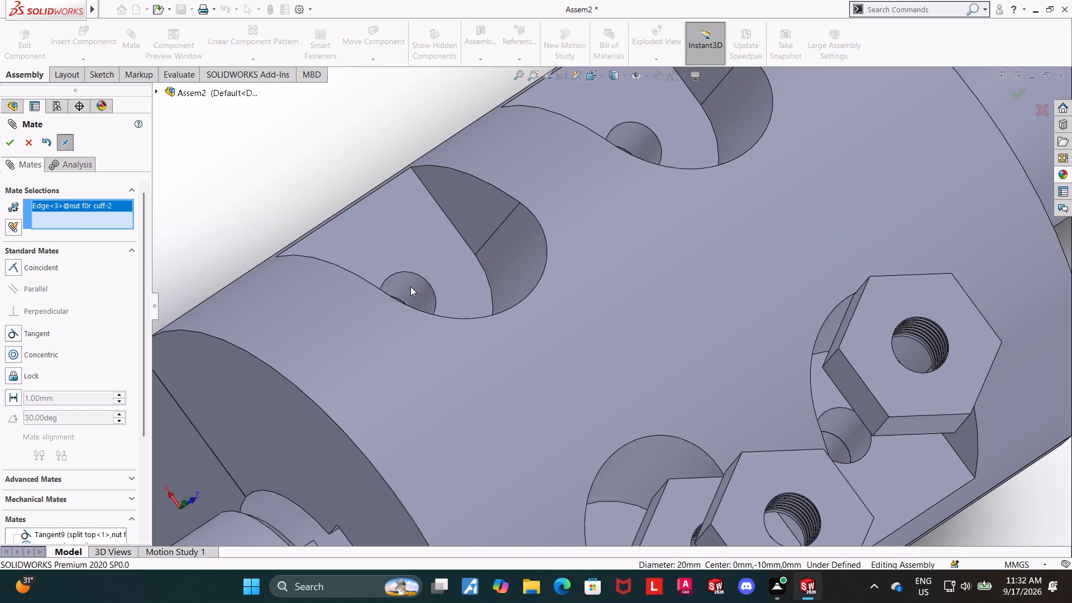
ctrl+click(413, 288)
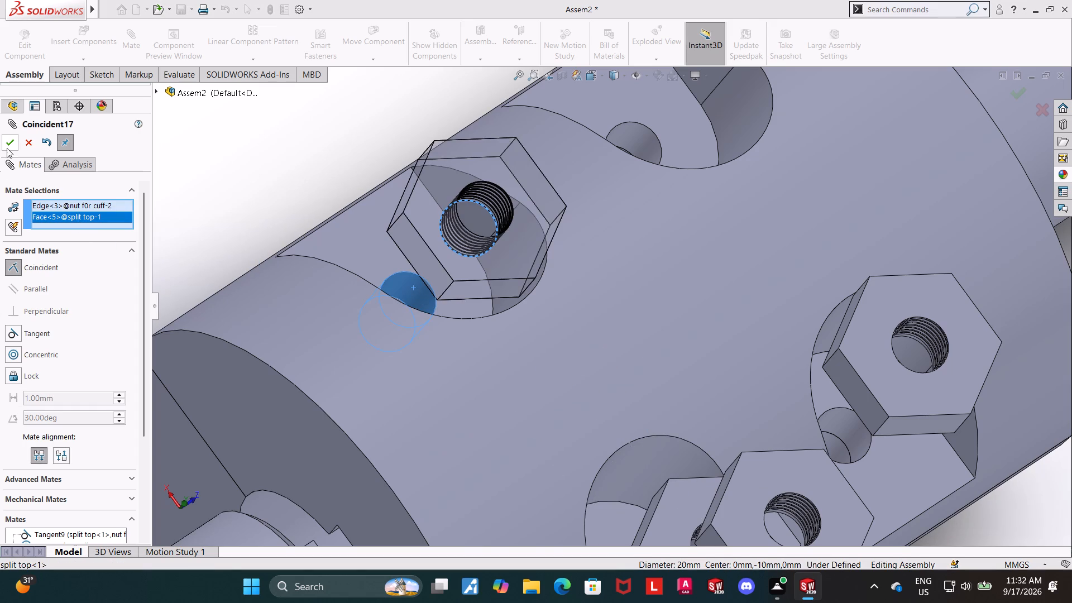
click(11, 353)
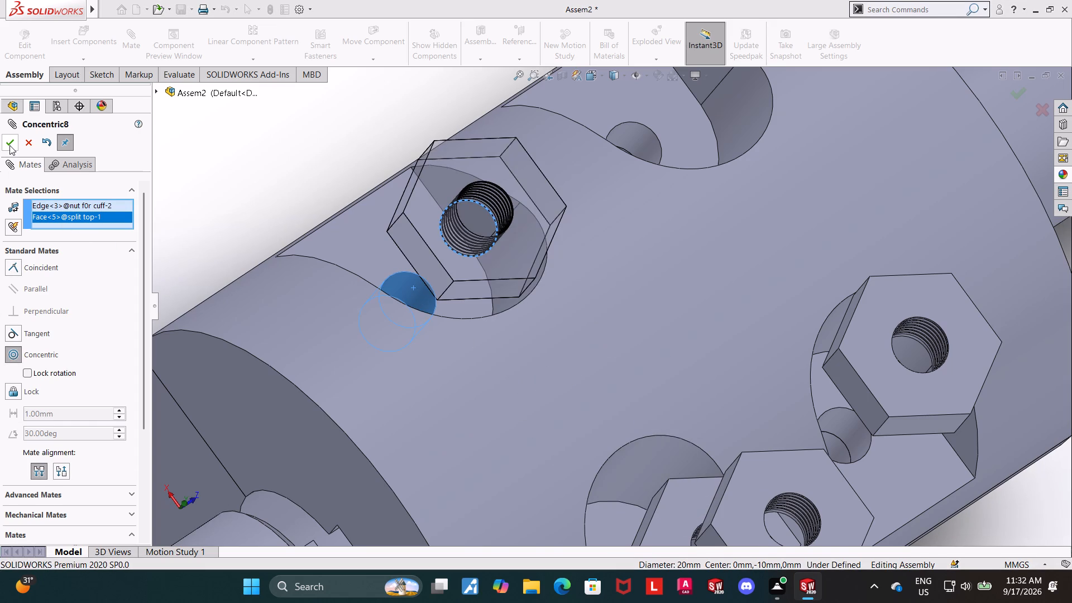
click(9, 145)
Mate the lower bore edge of nut f0r cuff<3> concentric with the split top's last free bolt hole, and finish mating.
scroll(410, 192, up, 7)
scroll(813, 240, down, 3)
middle_drag(808, 294, 793, 306)
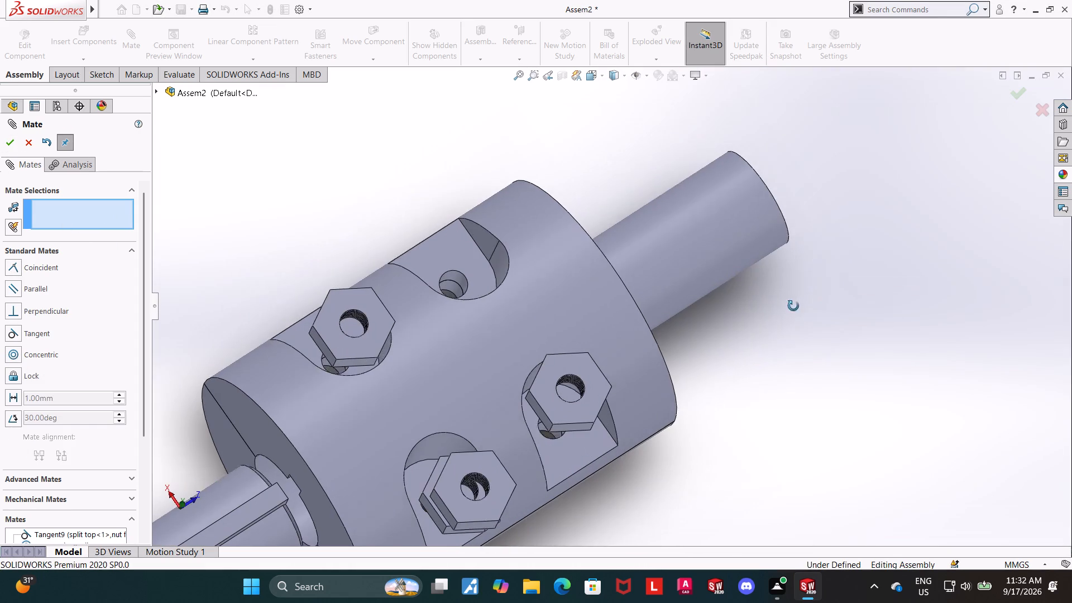
middle_drag(793, 306, 792, 308)
click(884, 334)
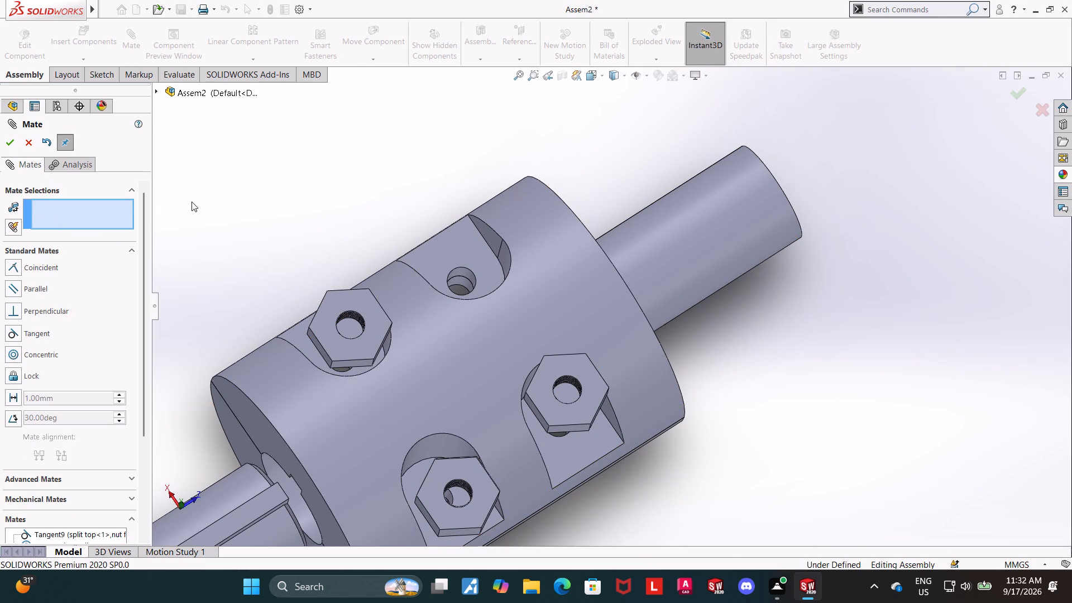
scroll(400, 261, up, 5)
middle_drag(709, 362, 751, 310)
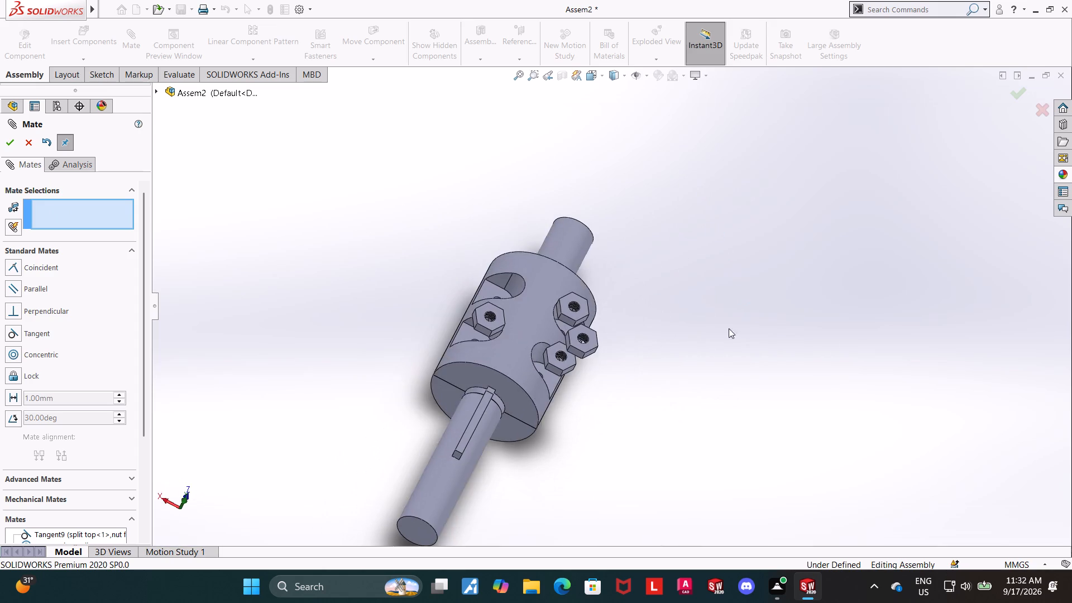
scroll(578, 334, down, 7)
middle_drag(795, 333, 882, 123)
middle_drag(879, 134, 853, 178)
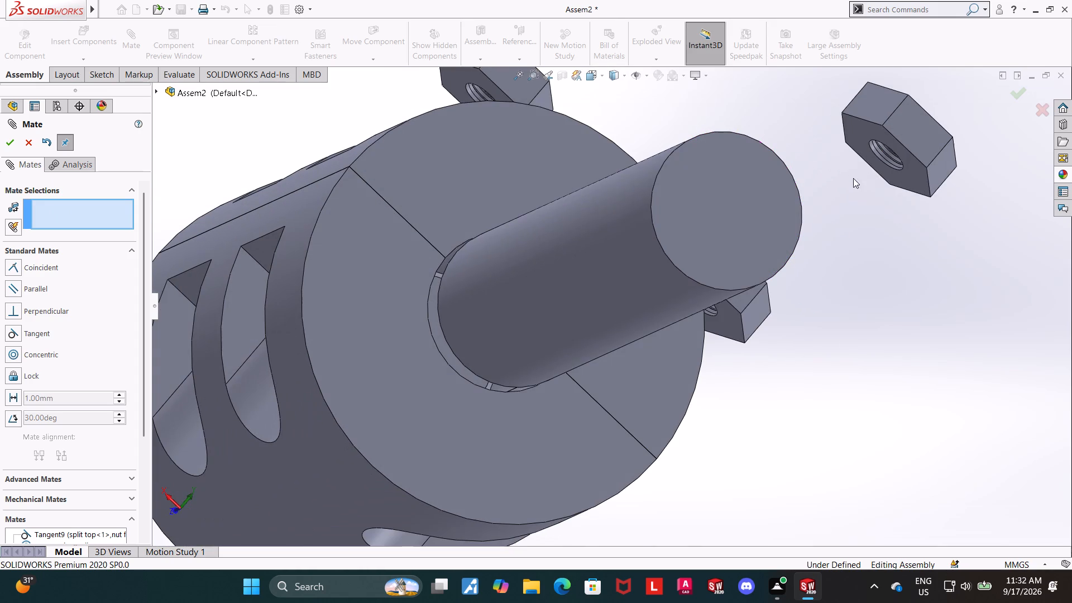
click(896, 171)
scroll(883, 192, up, 5)
middle_drag(869, 241, 813, 362)
scroll(813, 361, up, 1)
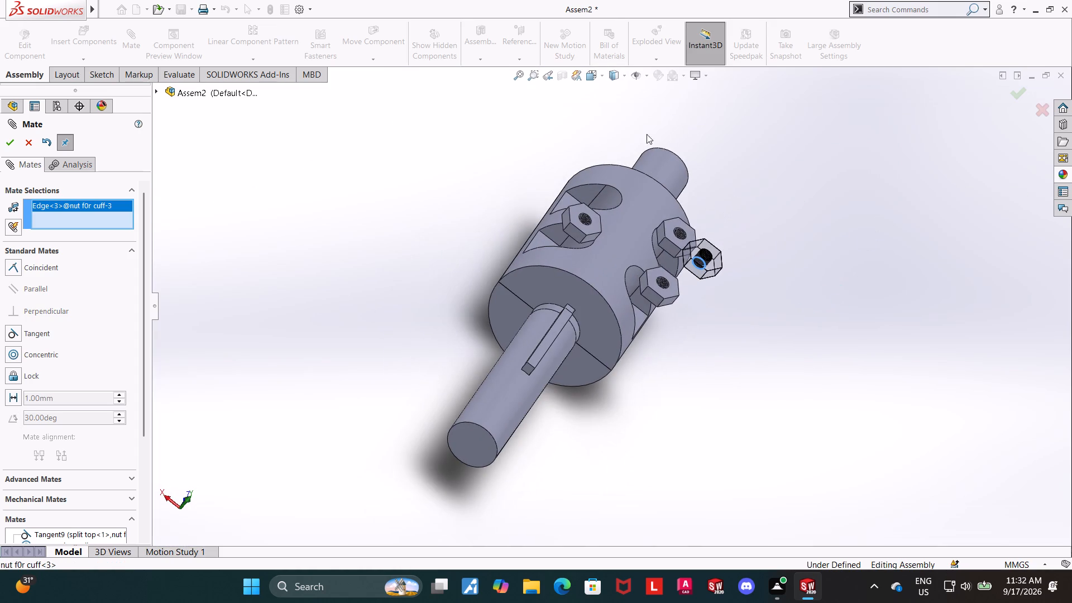
middle_drag(585, 159, 561, 195)
scroll(616, 188, down, 7)
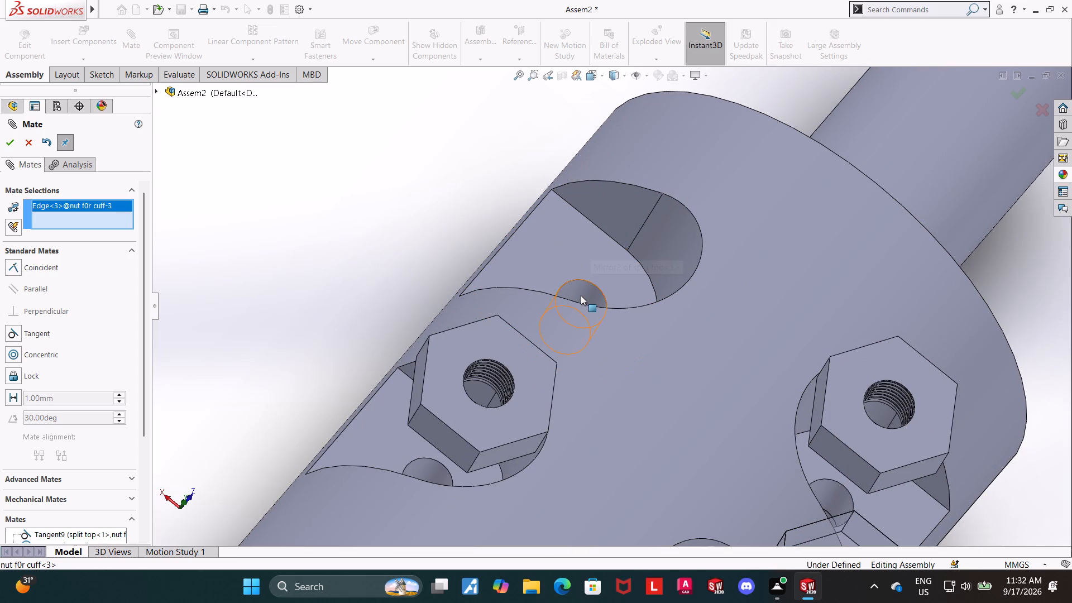
click(581, 295)
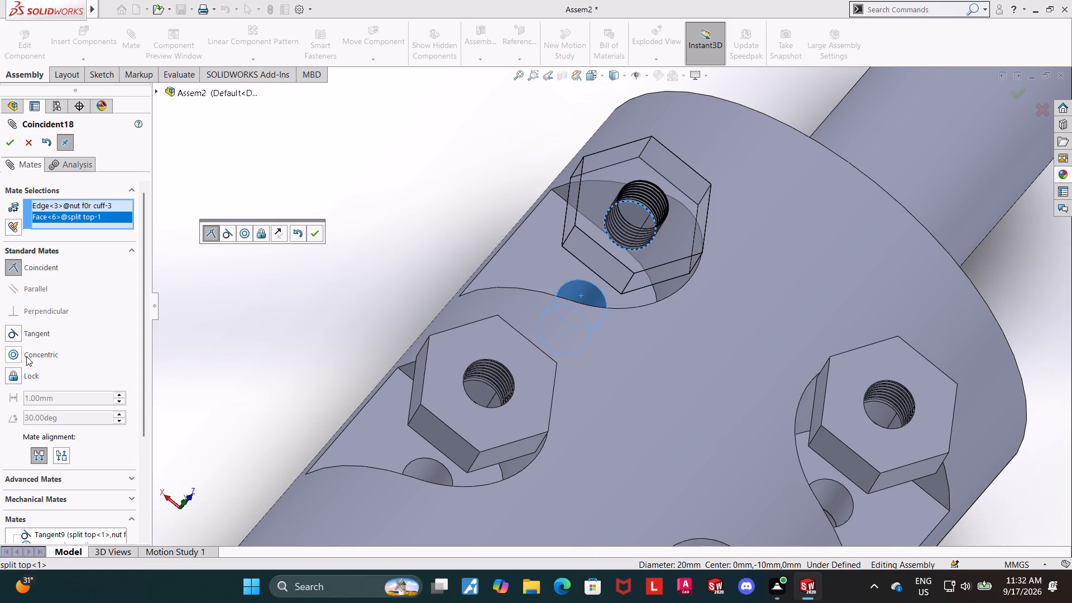
click(12, 355)
click(12, 147)
scroll(931, 319, up, 7)
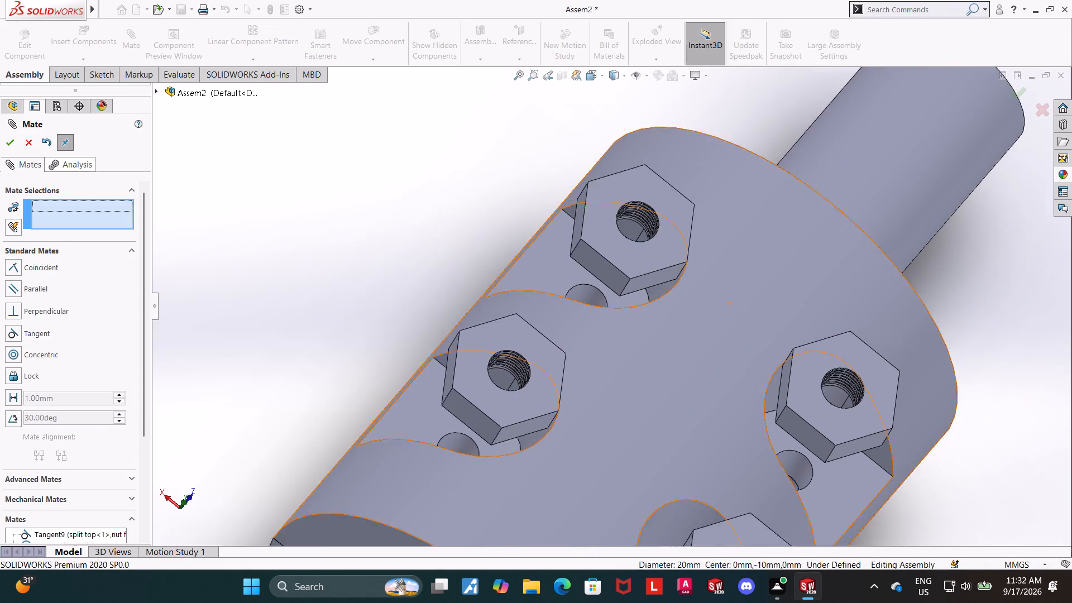
scroll(871, 431, up, 3)
middle_drag(719, 410, 707, 296)
scroll(707, 296, up, 3)
scroll(631, 321, down, 4)
click(31, 147)
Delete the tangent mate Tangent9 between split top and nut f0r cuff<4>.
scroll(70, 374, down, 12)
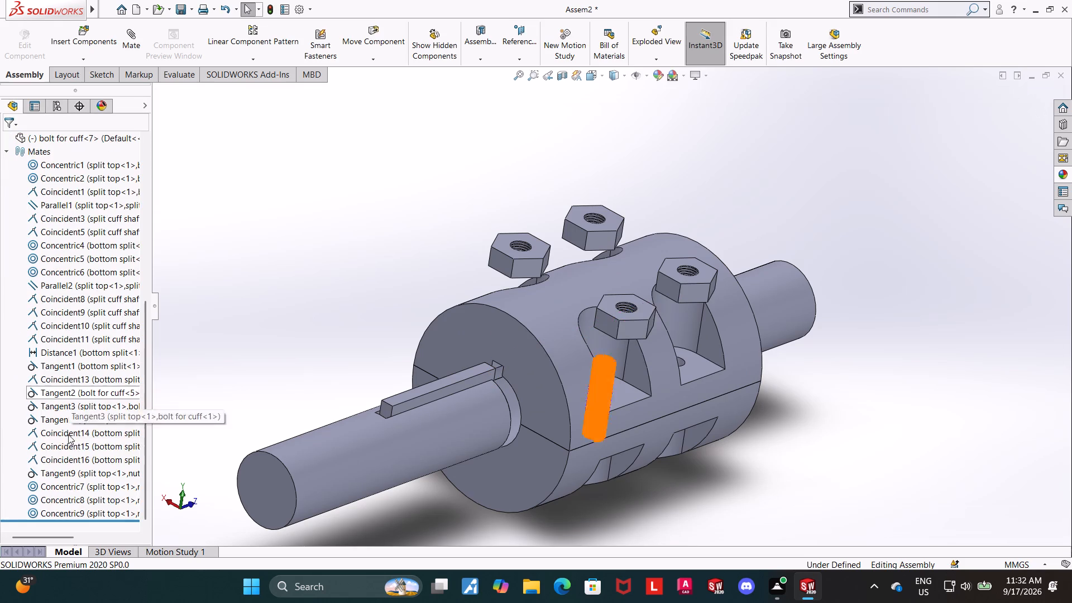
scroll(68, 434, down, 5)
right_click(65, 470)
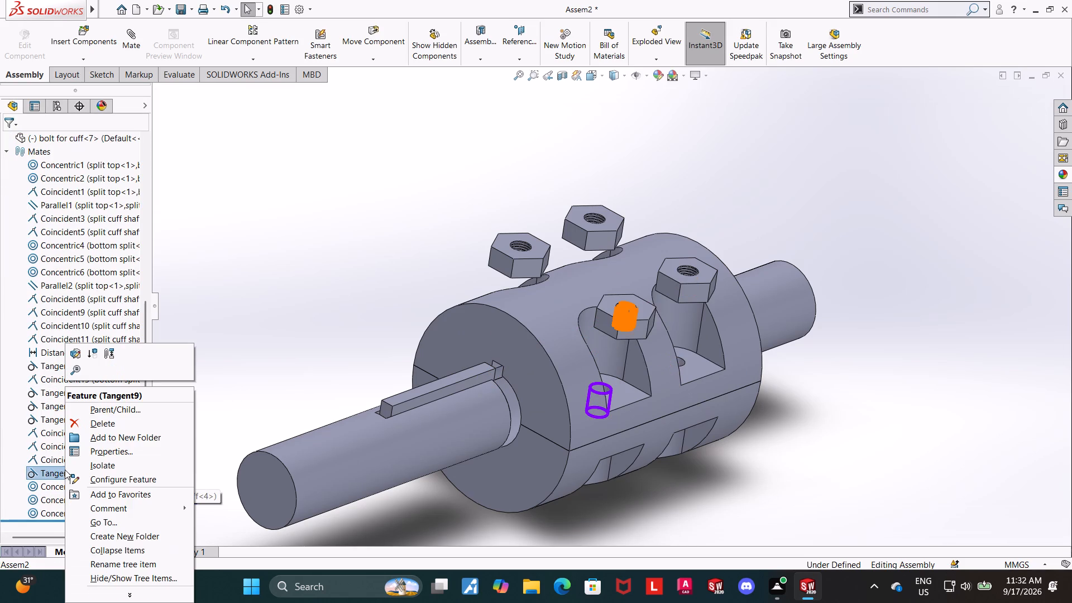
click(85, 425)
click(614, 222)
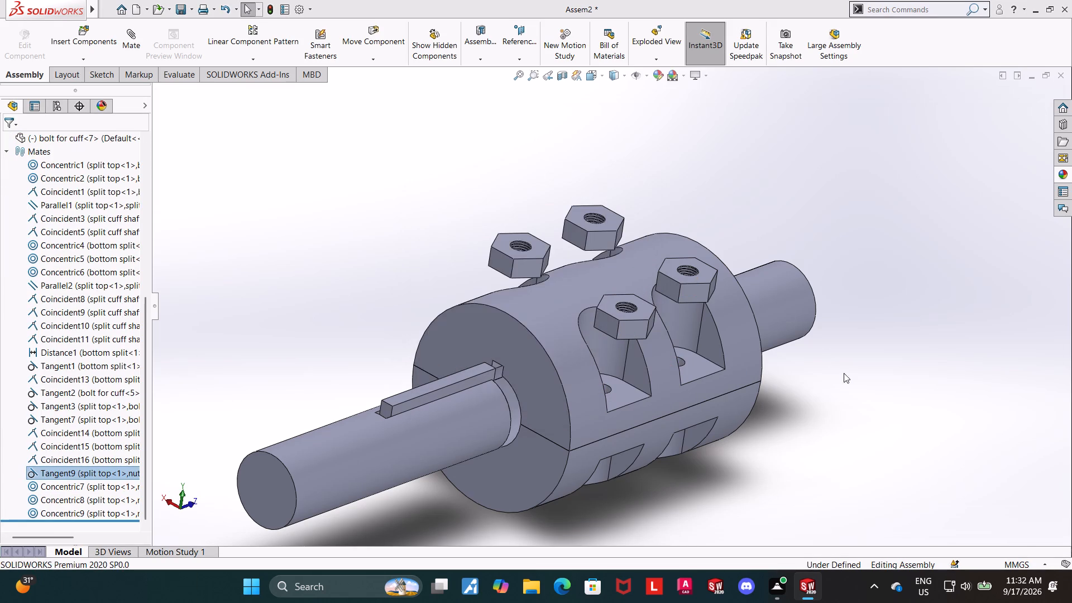
Mate the lower bore edge of nut f0r cuff<4> concentric with the split top's bolt hole beneath it.
scroll(847, 376, down, 2)
middle_drag(897, 433, 902, 312)
scroll(902, 312, up, 6)
scroll(604, 205, down, 3)
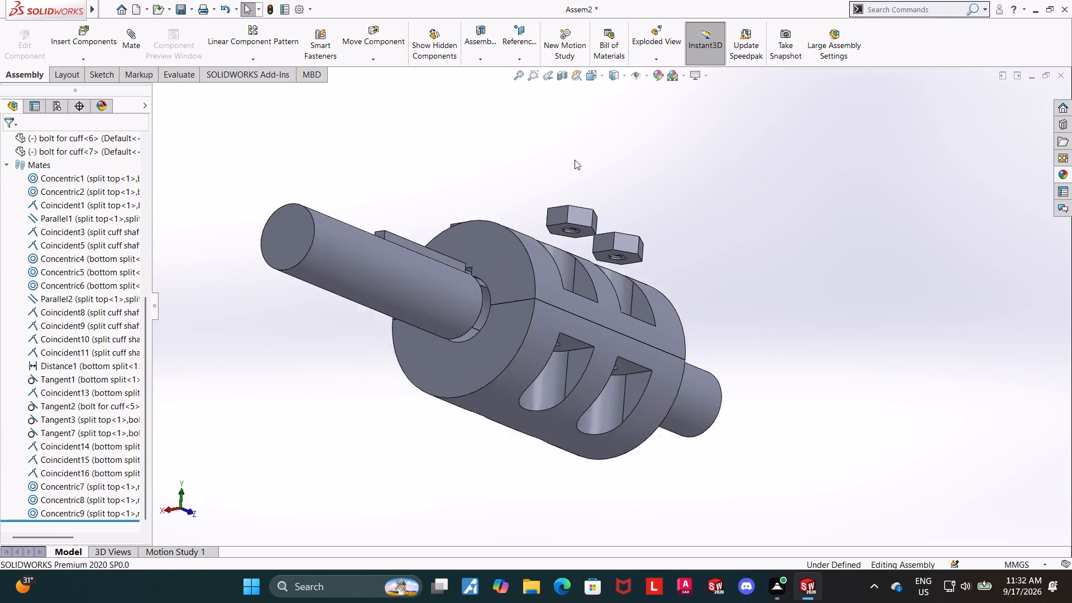
scroll(575, 160, down, 5)
click(580, 315)
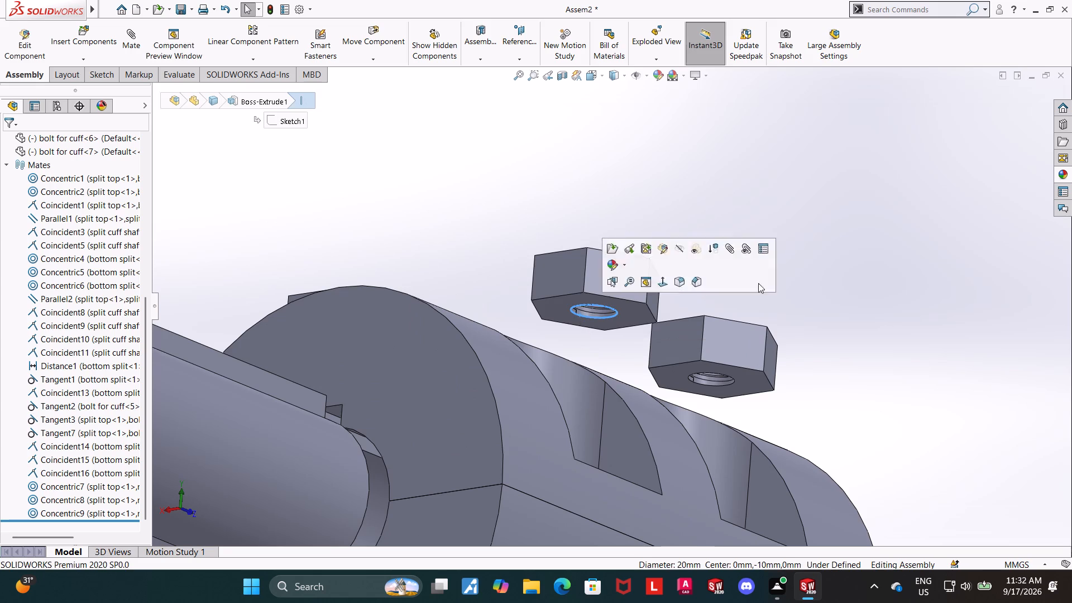
scroll(926, 292, up, 4)
middle_drag(914, 291, 882, 441)
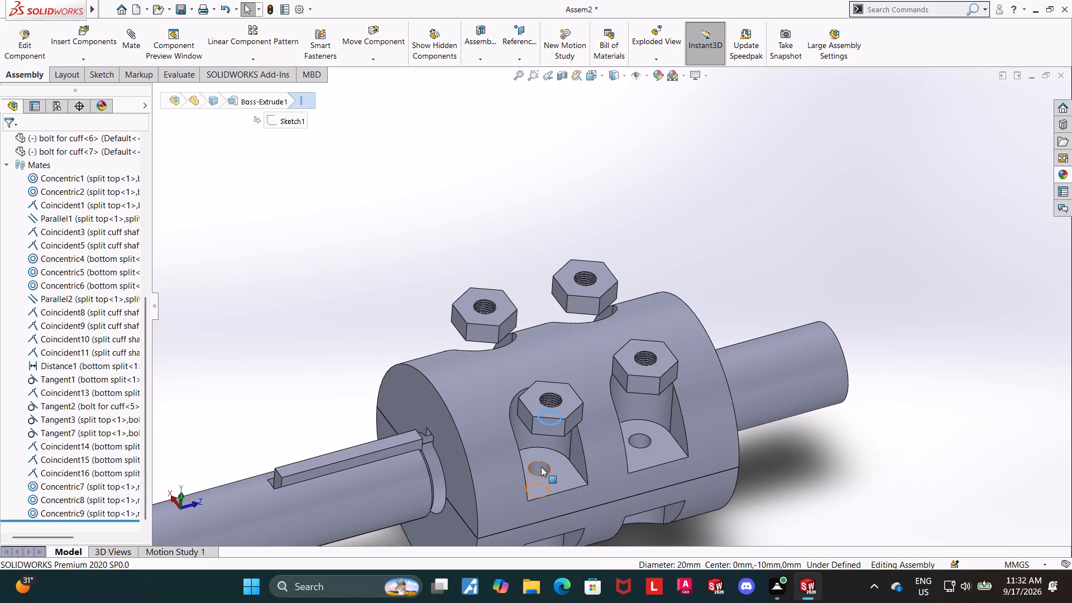
ctrl+click(541, 467)
click(137, 36)
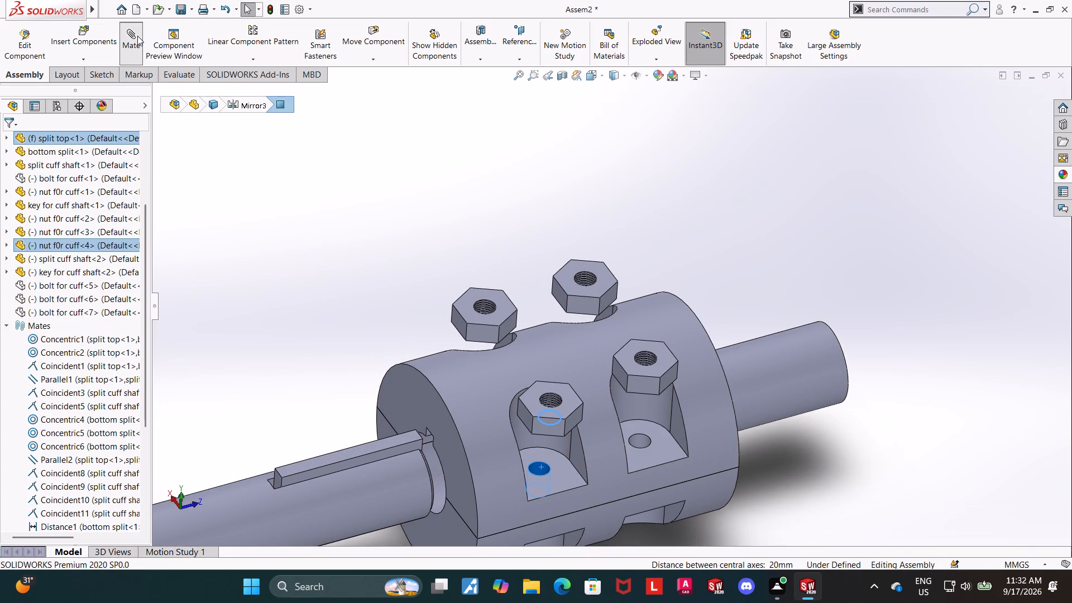
click(10, 353)
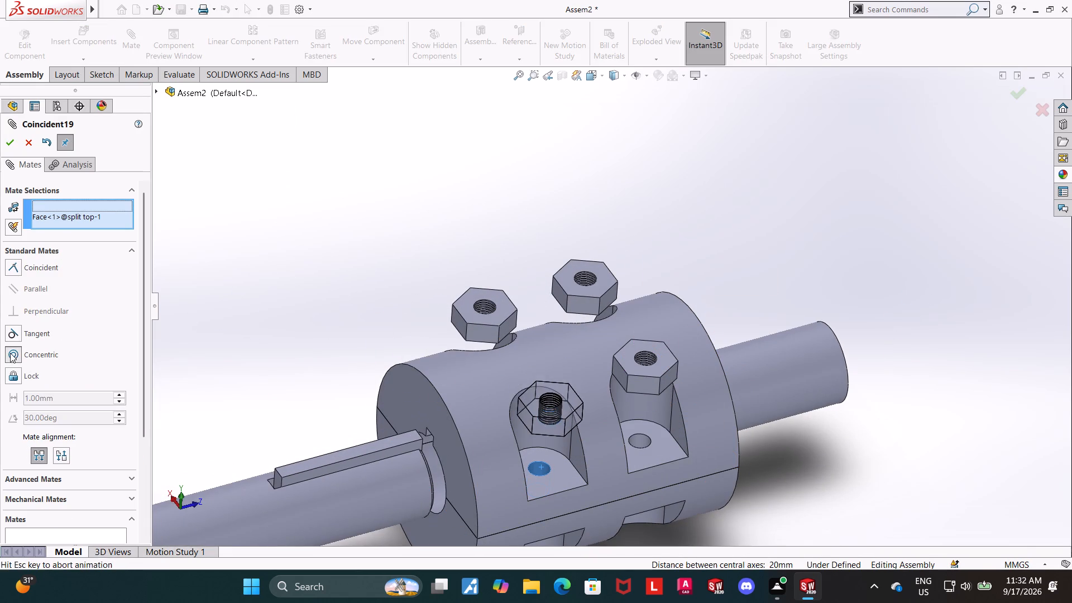
double_click(13, 145)
Mate the underside of nut f0r cuff<4> coincident with the flat floor of the split top's recess beneath it.
scroll(261, 332, up, 4)
scroll(619, 393, down, 3)
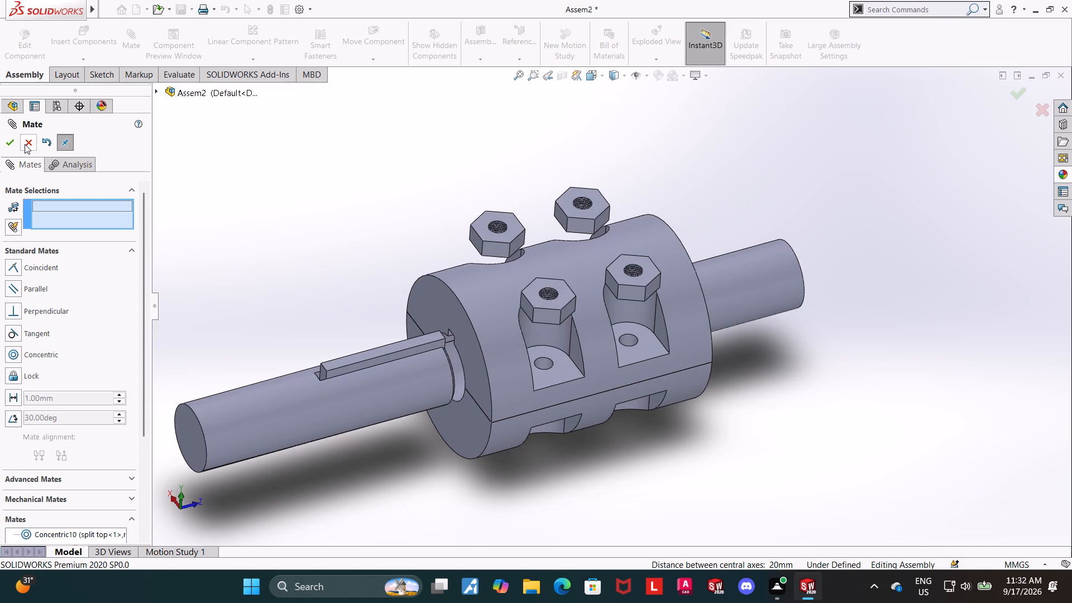
middle_drag(755, 403, 747, 329)
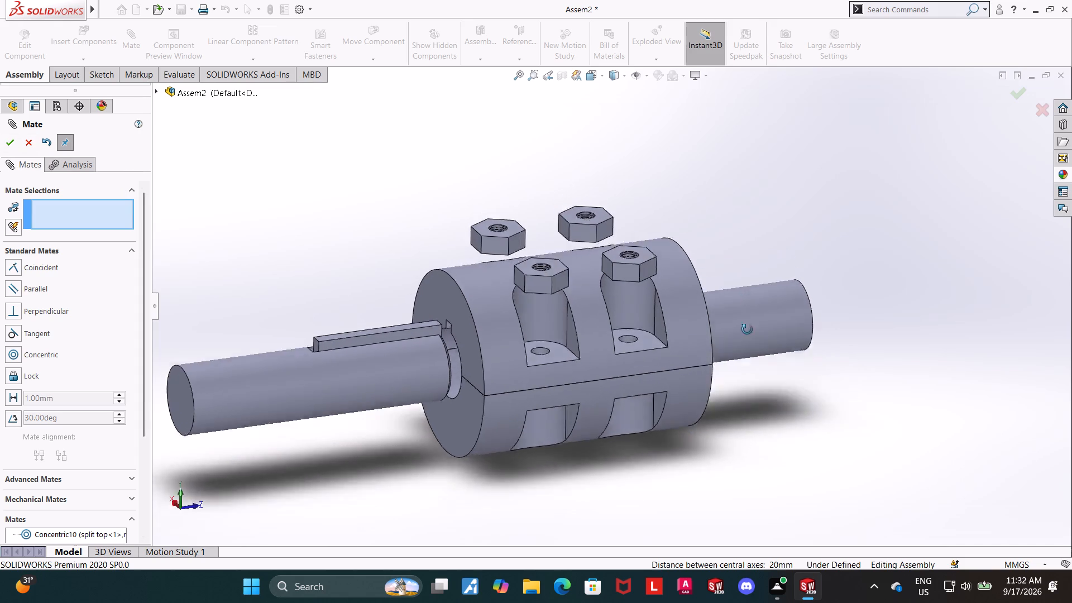
middle_drag(747, 329, 743, 219)
click(551, 252)
middle_drag(888, 234, 871, 327)
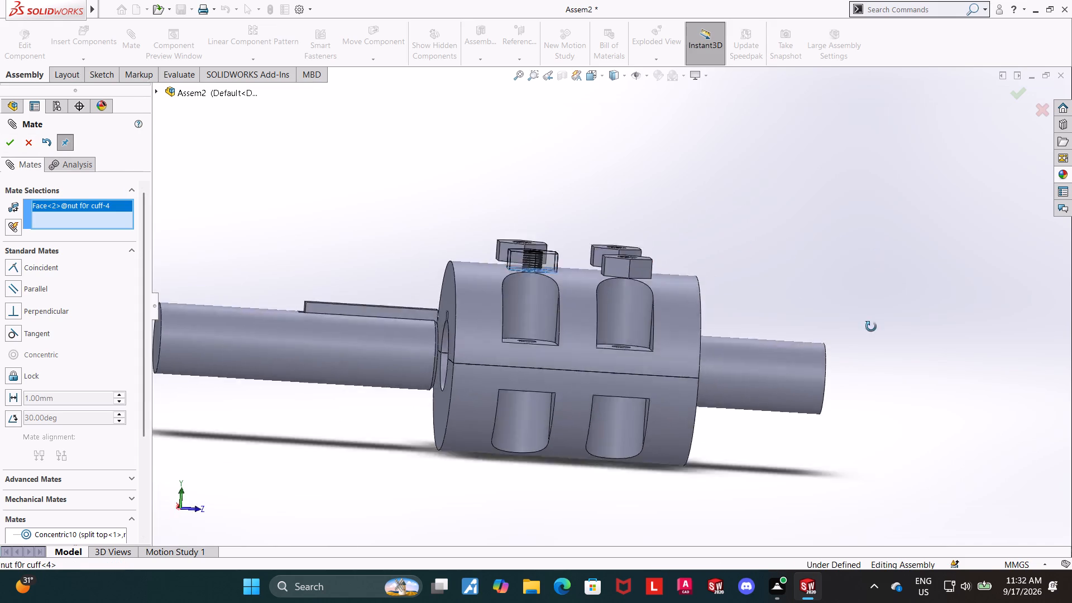
middle_drag(871, 327, 869, 424)
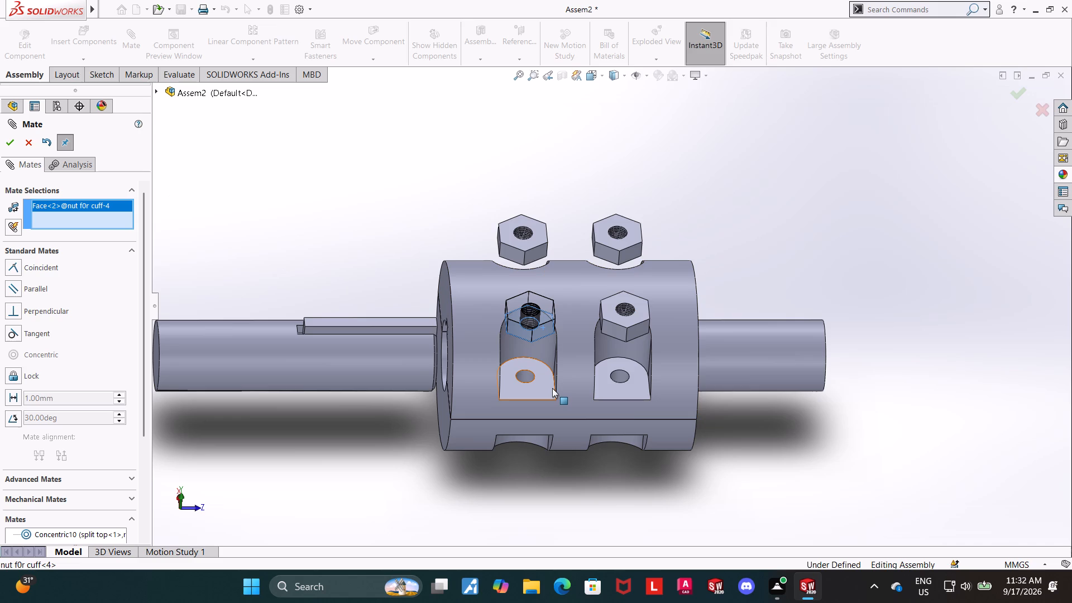
ctrl+click(542, 386)
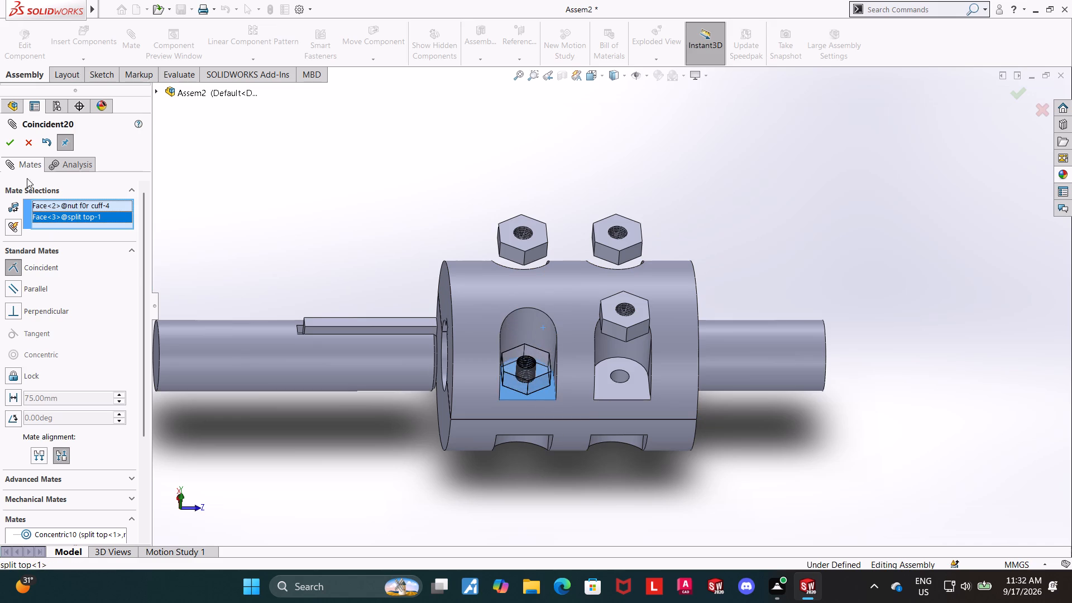
click(14, 142)
Mate the underside of nut f0r cuff<1> coincident with the flat floor of its recess in the split top.
middle_click(830, 342)
middle_drag(831, 337, 824, 167)
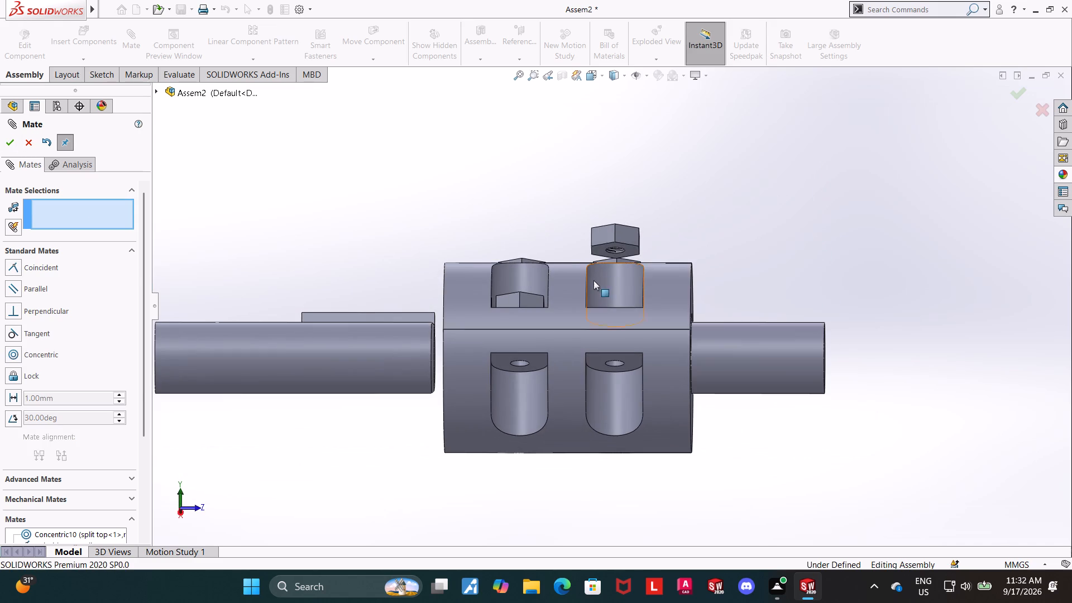
click(626, 249)
middle_drag(857, 228, 865, 346)
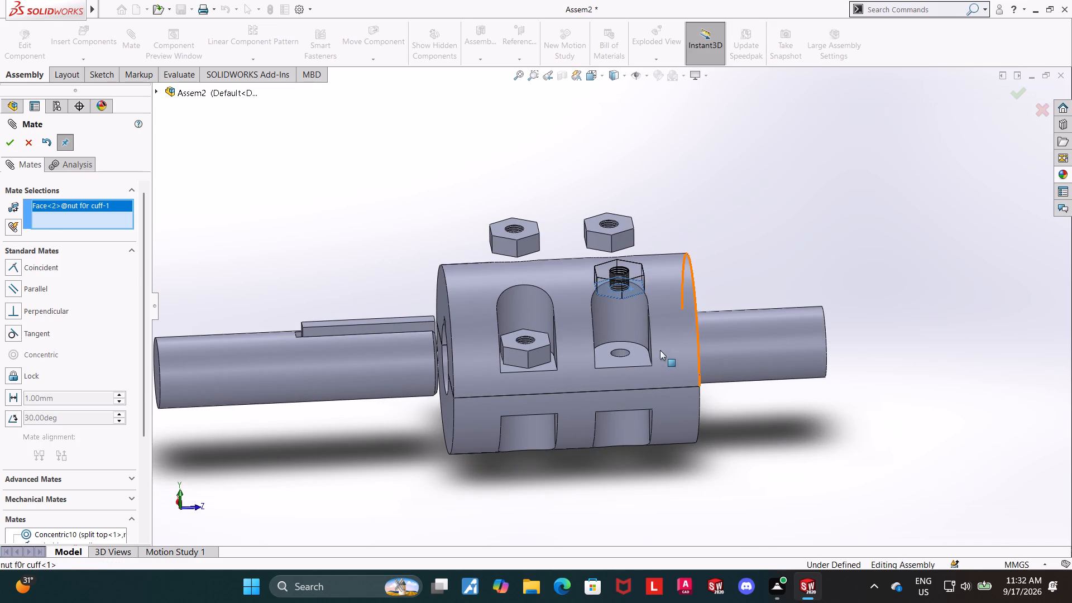
ctrl+click(639, 353)
click(7, 138)
Mate the underside of nut f0r cuff<2> coincident with the split top's opposite-side recess floor nearest the exposed key.
middle_drag(812, 172, 825, 175)
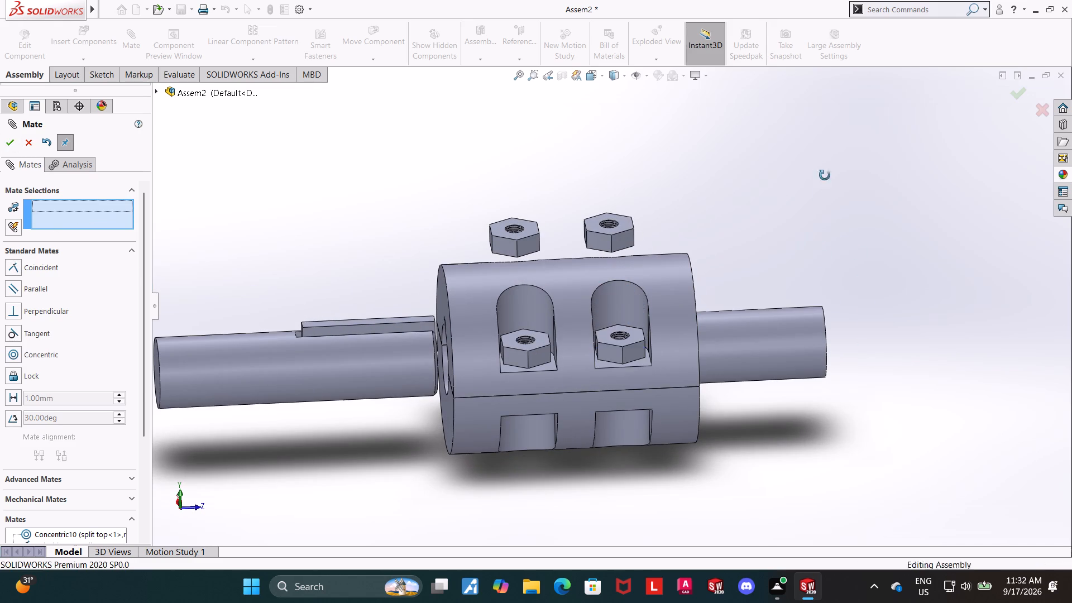
middle_drag(825, 175, 994, 117)
middle_drag(622, 265, 655, 202)
scroll(470, 217, down, 5)
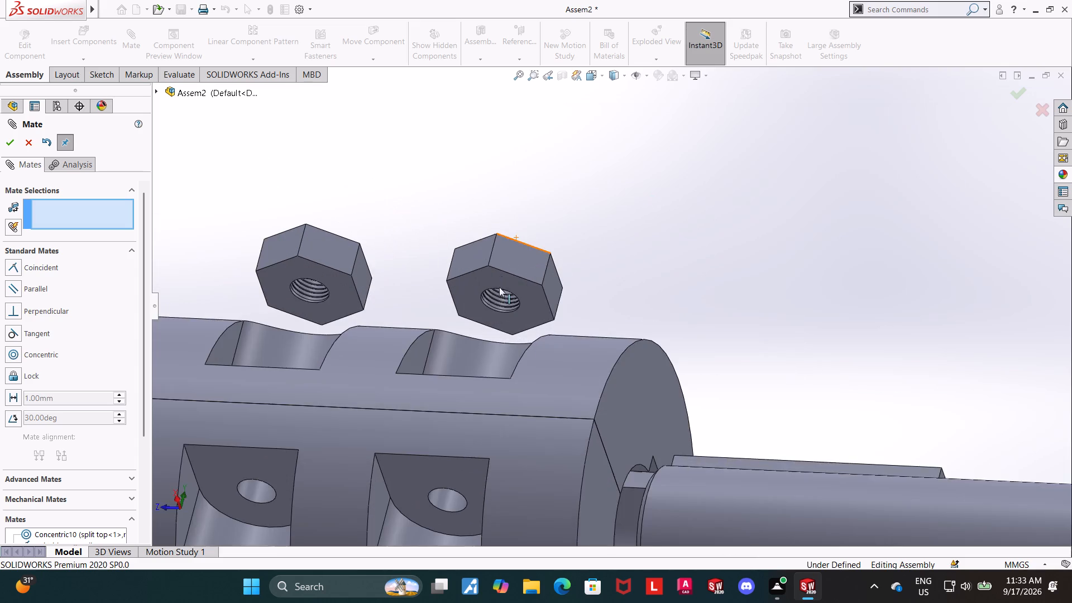
click(550, 332)
middle_drag(800, 251, 759, 399)
ctrl+click(475, 357)
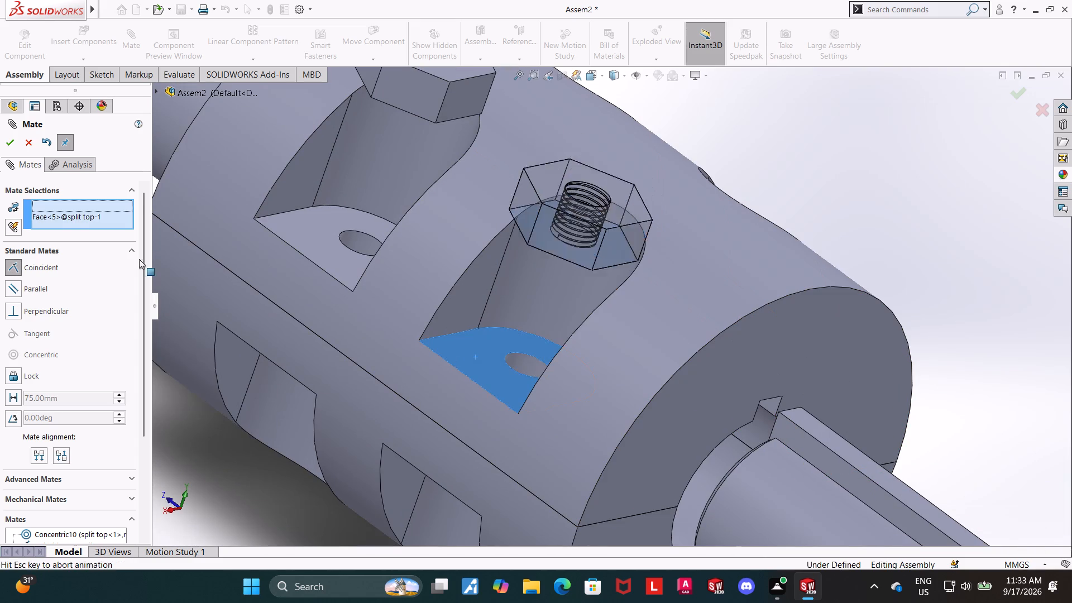
click(11, 140)
Mate the underside of nut f0r cuff<3> coincident with the split top's last free recess floor, and finish mating.
middle_drag(707, 107, 773, 59)
scroll(815, 139, up, 5)
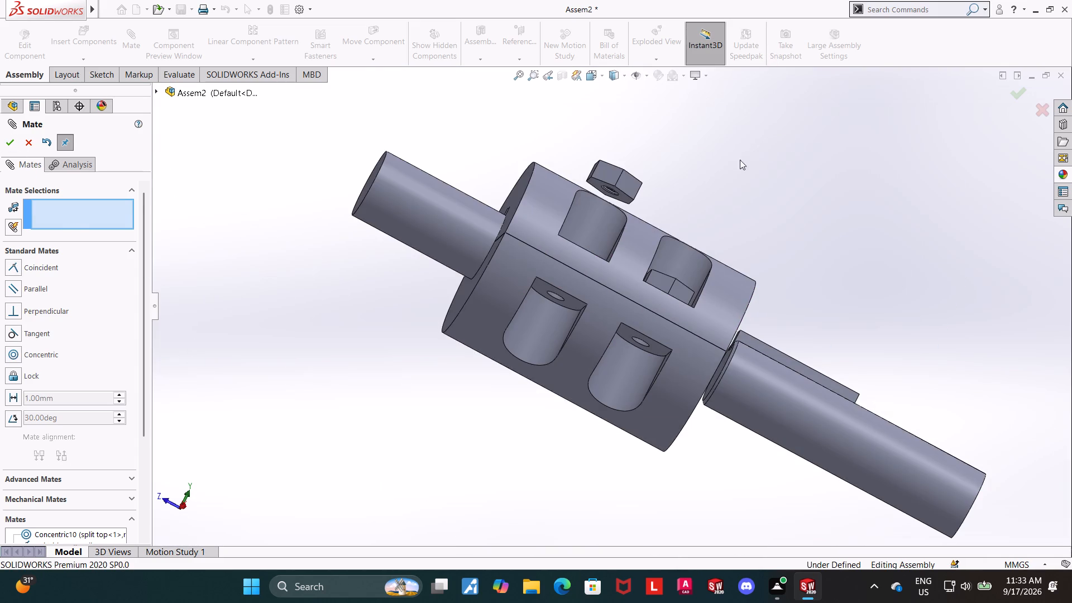
scroll(625, 182, down, 4)
click(623, 247)
middle_drag(783, 197, 725, 274)
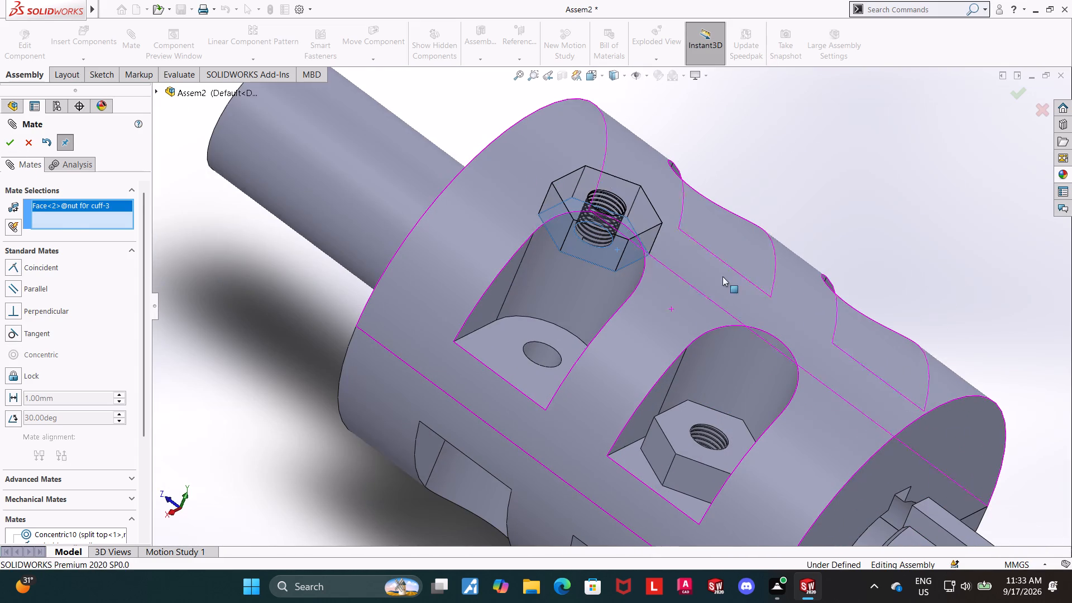
ctrl+click(496, 340)
click(10, 144)
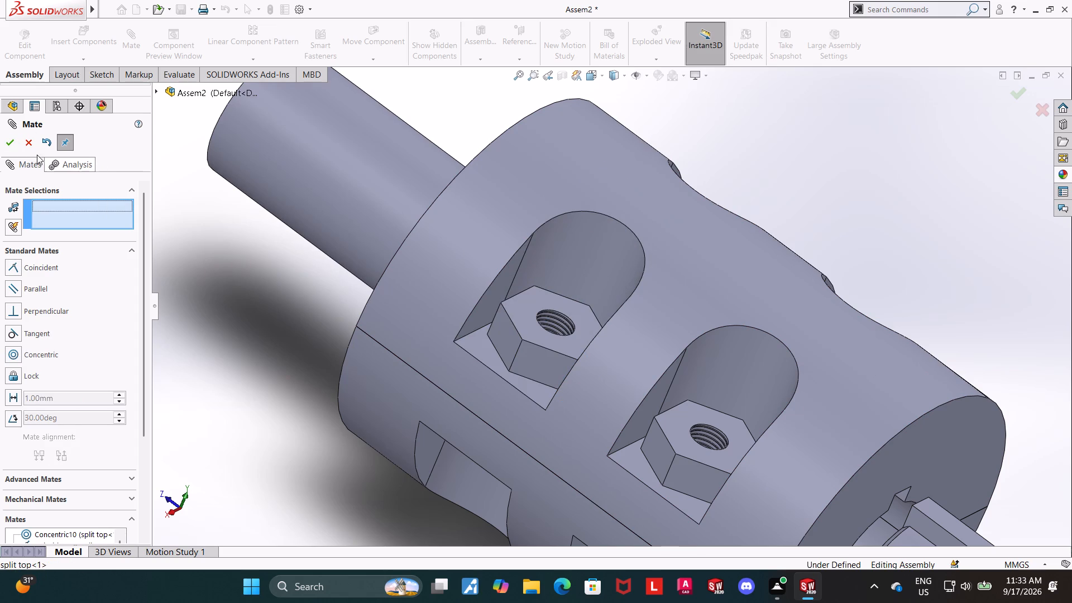
click(26, 144)
Show the four hidden bolts, bolt for cuff<1>, <5>, <6> and <7>.
scroll(66, 366, down, 3)
scroll(75, 365, up, 6)
click(47, 285)
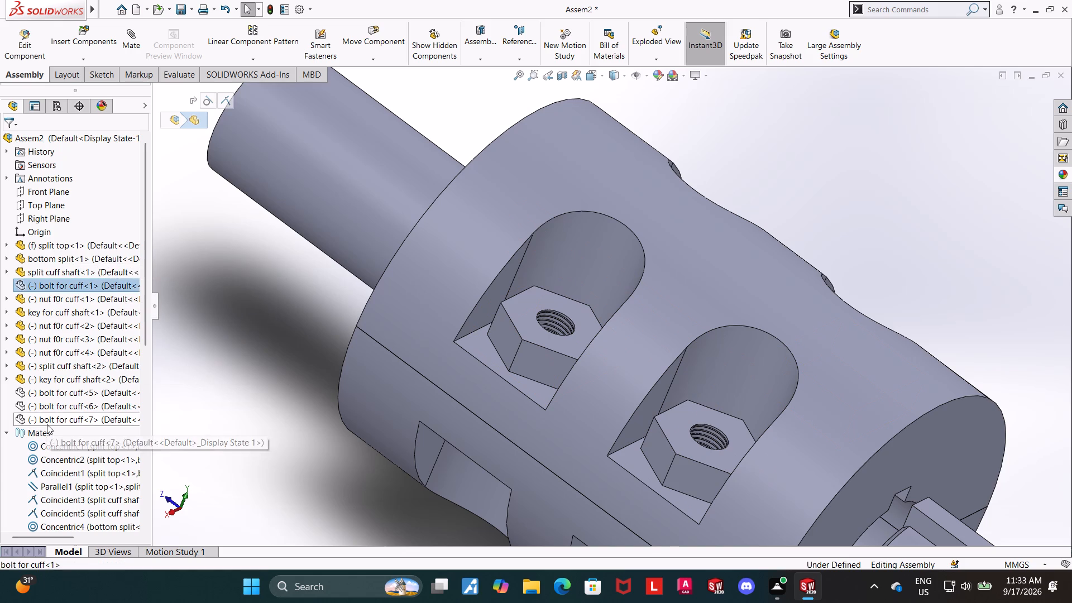
ctrl+click(47, 424)
ctrl+click(50, 406)
ctrl+click(53, 392)
right_click(53, 392)
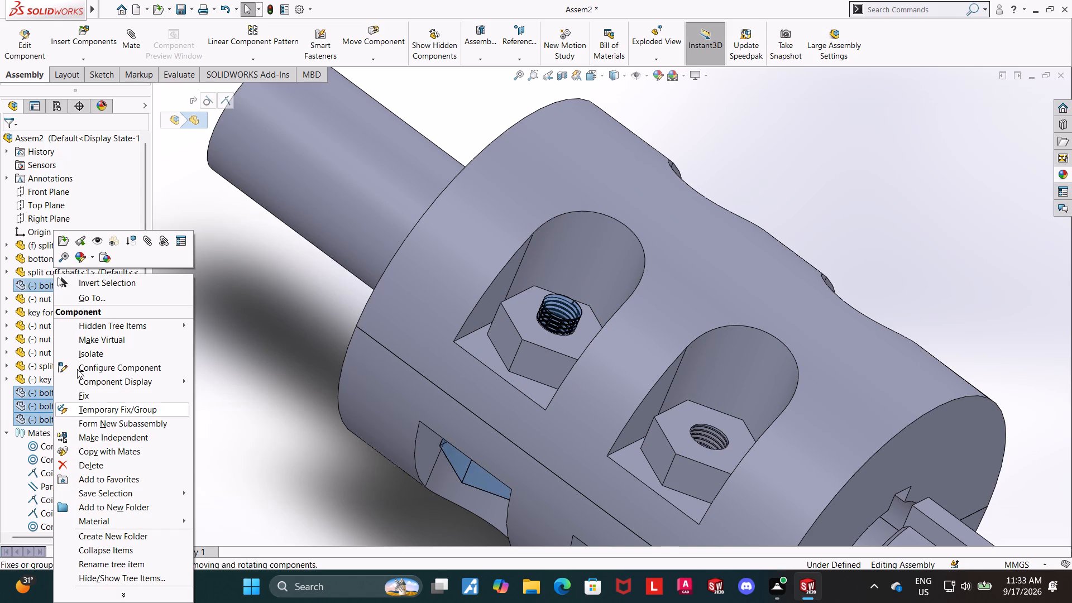
click(93, 238)
scroll(261, 351, up, 5)
click(348, 401)
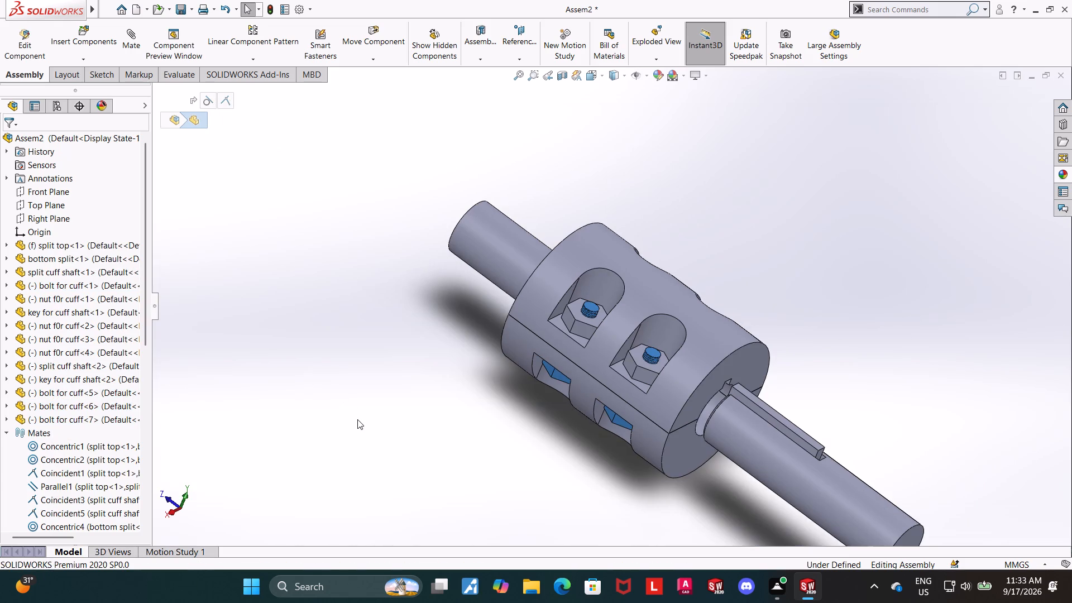
Delete the bolts' tangent mates Tangent1, Tangent2, Tangent3 and Tangent7.
middle_drag(363, 415, 399, 350)
scroll(50, 488, down, 8)
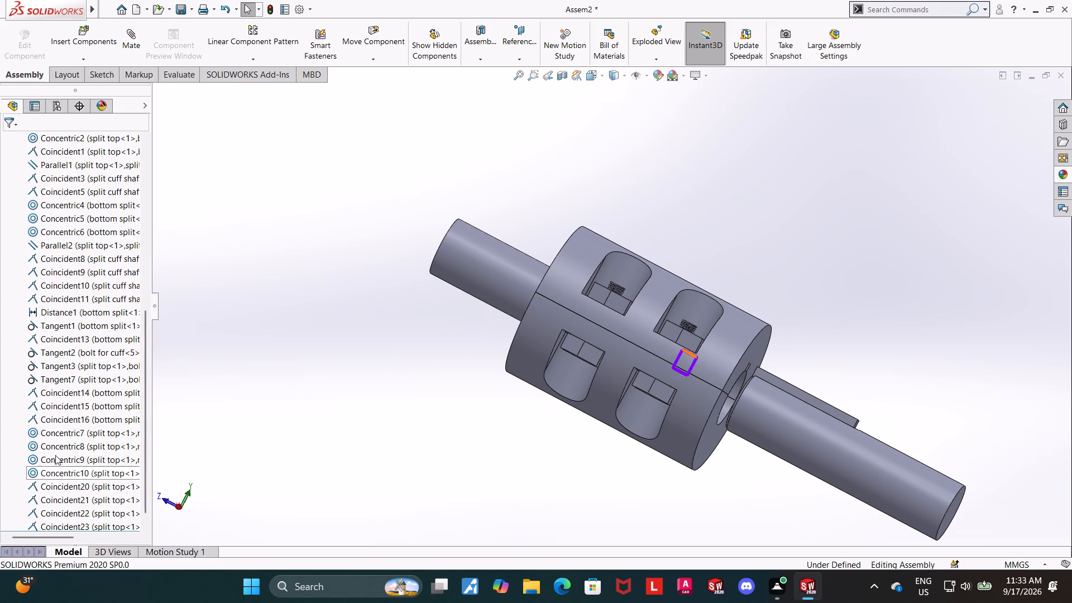
click(47, 382)
ctrl+click(49, 368)
ctrl+click(54, 352)
ctrl+click(58, 328)
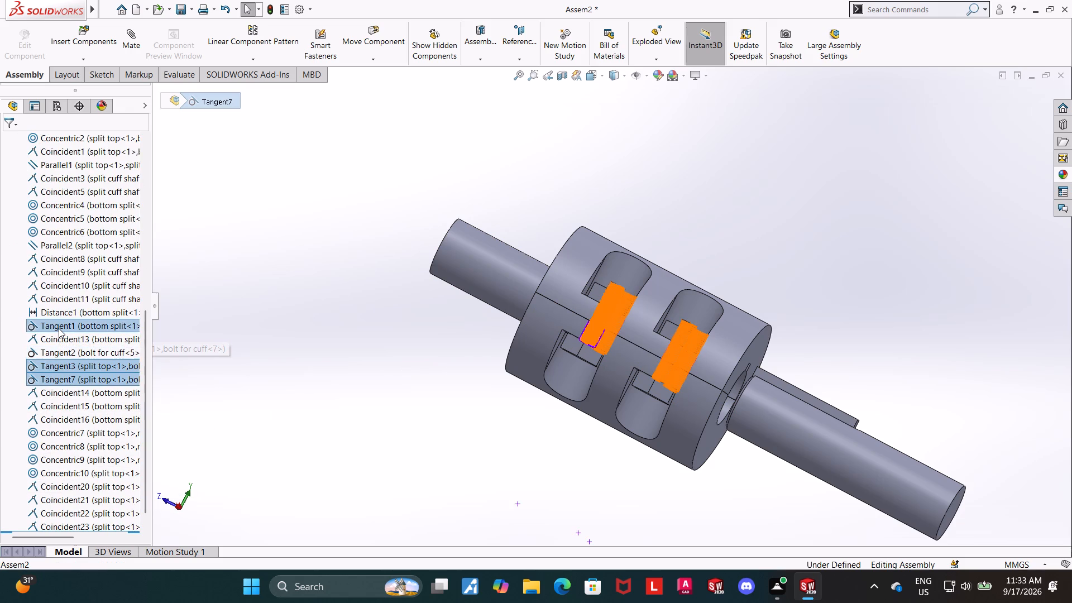
ctrl+right_click(59, 328)
click(84, 363)
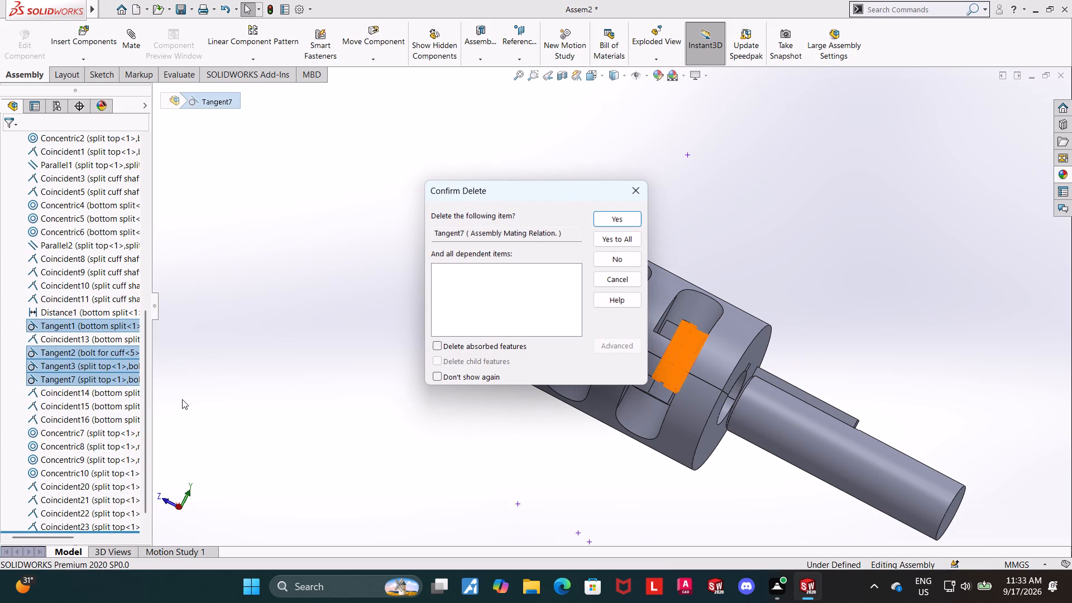
click(629, 218)
click(629, 218)
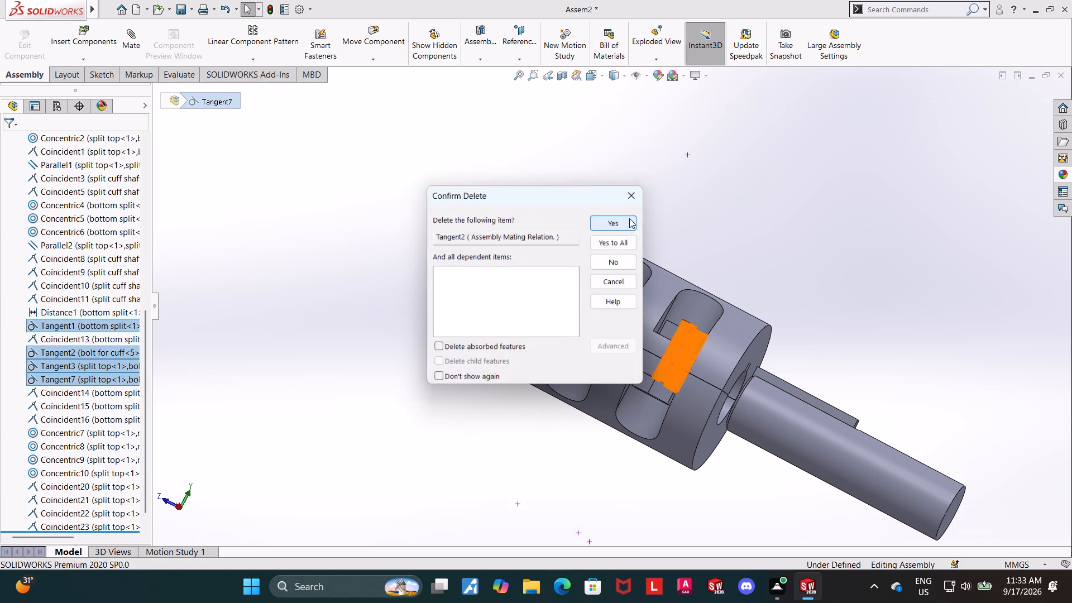
click(629, 218)
click(629, 218)
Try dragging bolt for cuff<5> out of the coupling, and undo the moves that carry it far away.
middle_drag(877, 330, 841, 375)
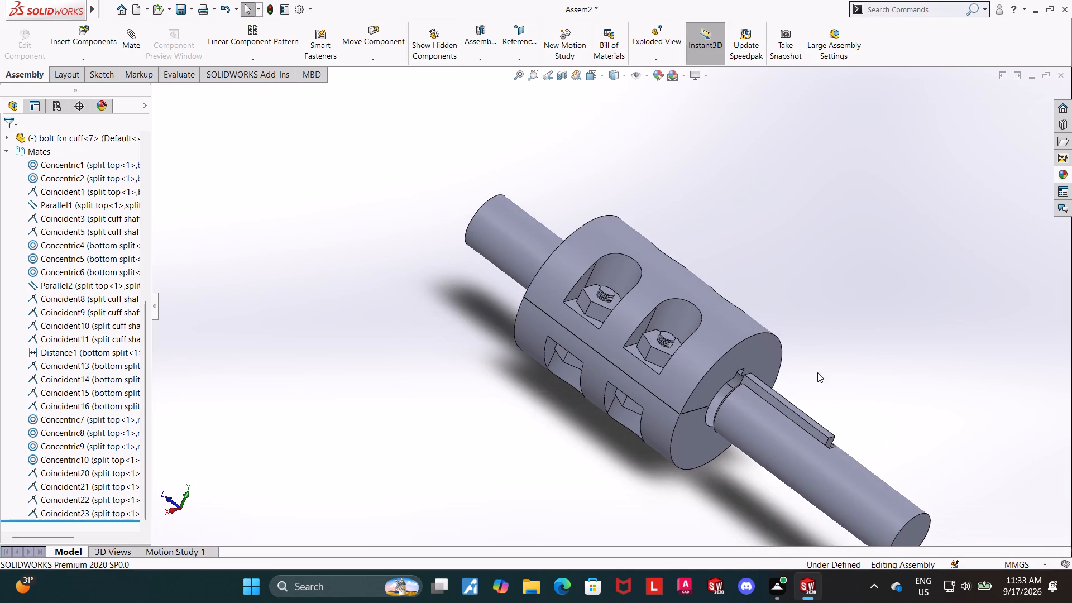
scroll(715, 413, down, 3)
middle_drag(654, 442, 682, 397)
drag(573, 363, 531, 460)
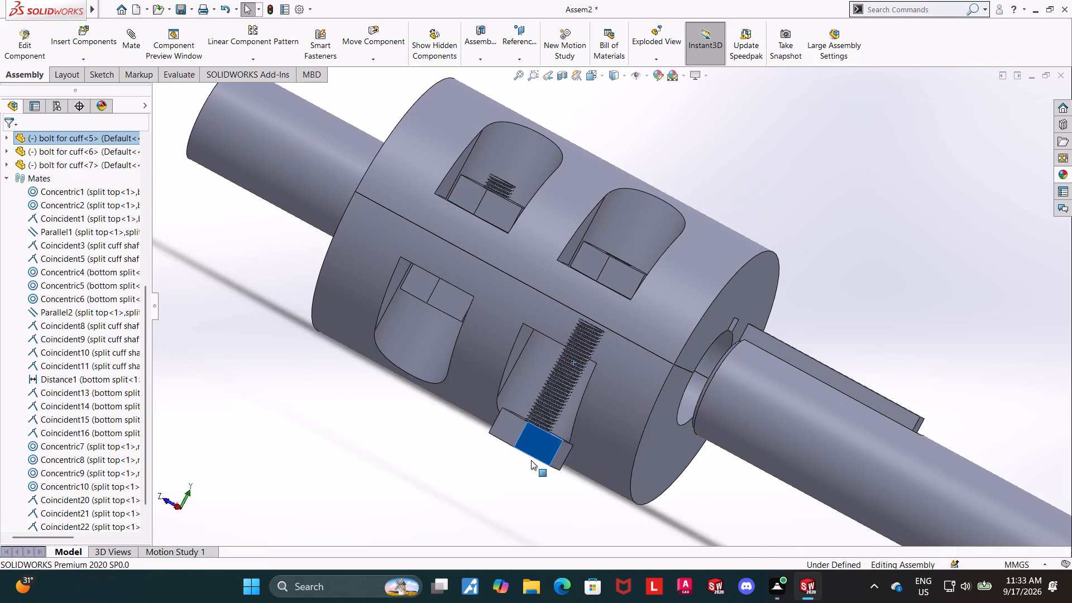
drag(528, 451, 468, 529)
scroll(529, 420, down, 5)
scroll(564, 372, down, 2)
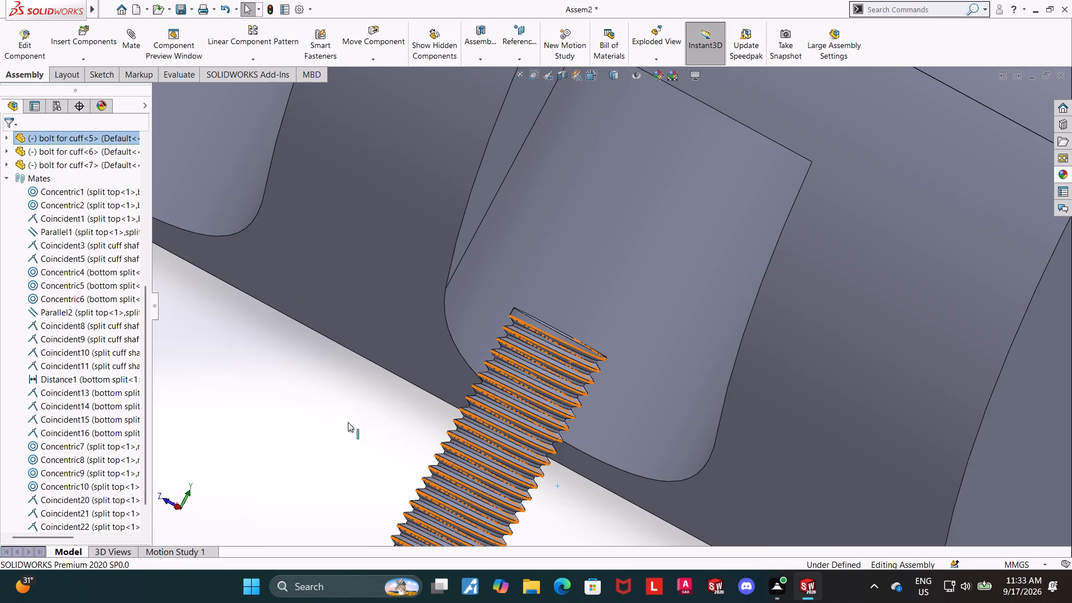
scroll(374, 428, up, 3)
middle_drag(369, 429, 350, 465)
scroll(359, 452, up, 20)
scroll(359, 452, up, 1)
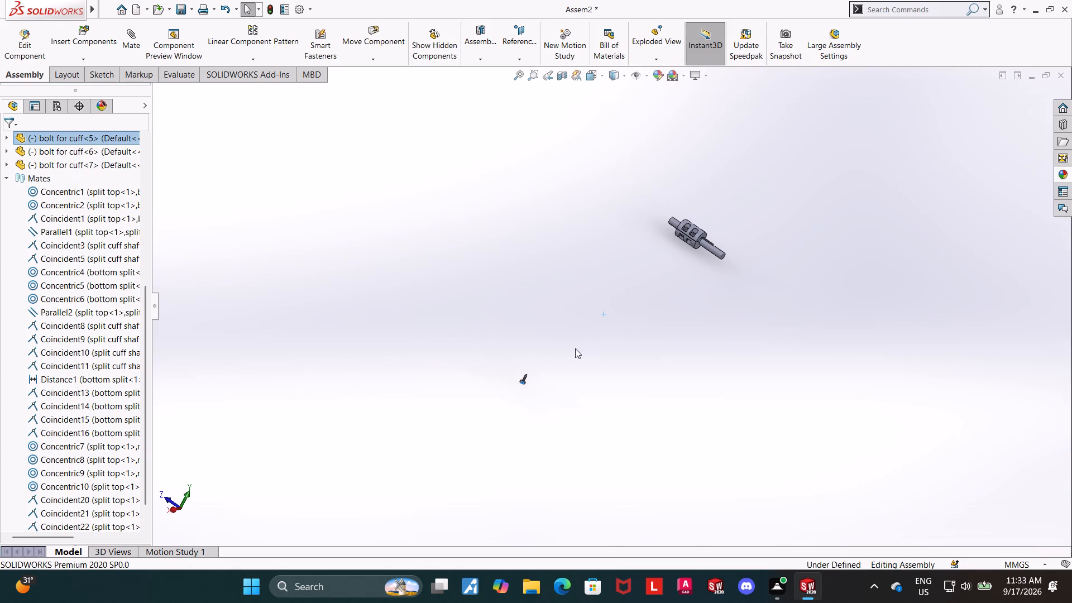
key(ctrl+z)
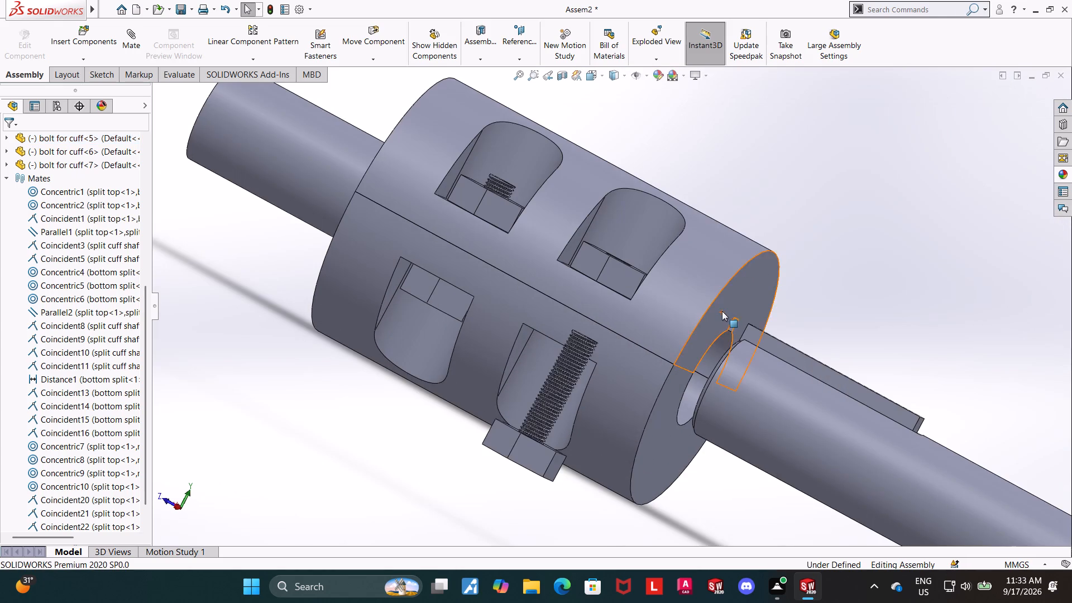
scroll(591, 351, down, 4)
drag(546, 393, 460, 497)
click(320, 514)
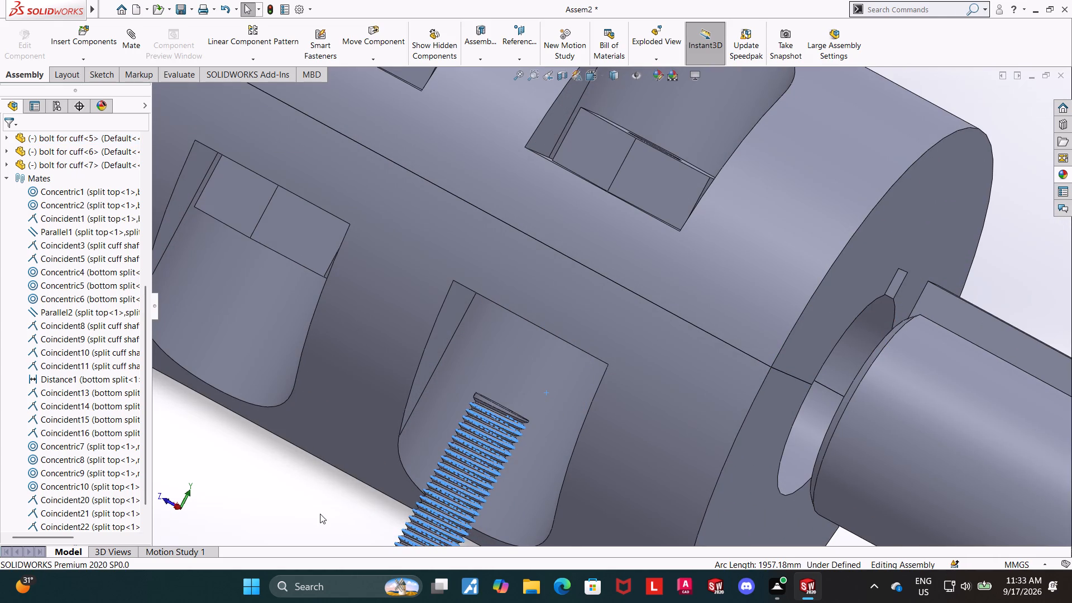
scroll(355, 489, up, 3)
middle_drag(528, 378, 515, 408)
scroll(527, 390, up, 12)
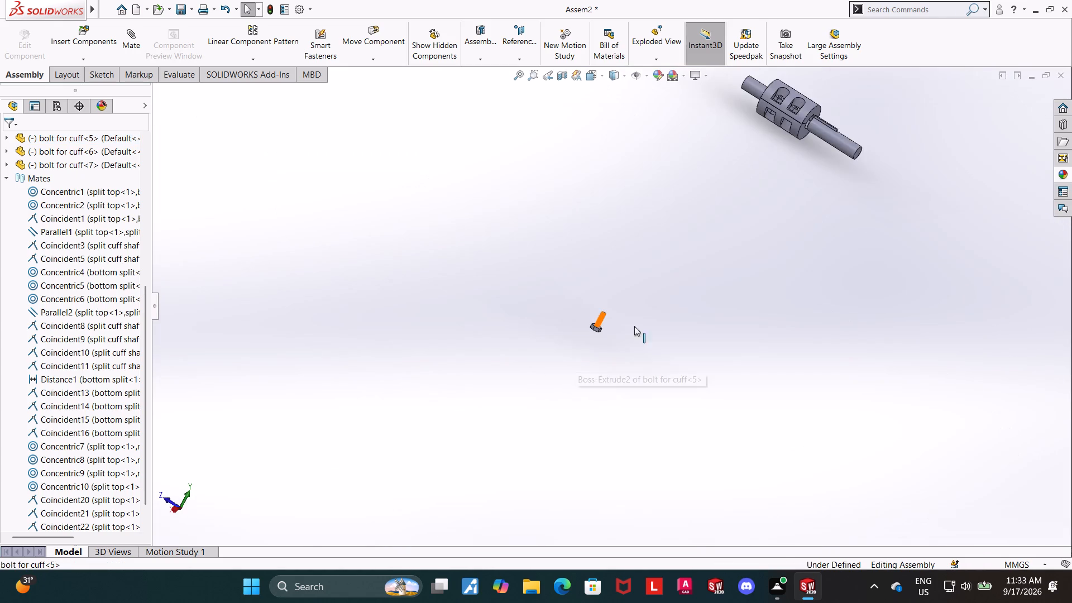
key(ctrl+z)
Drag bolt for cuff<5> clear of the coupling so that its shank end is exposed.
drag(544, 378, 441, 478)
scroll(441, 477, up, 6)
click(424, 388)
Mate the circular shank-end edge of bolt for cuff<5> concentric with the bottom split's empty bolt hole.
middle_drag(607, 449, 591, 485)
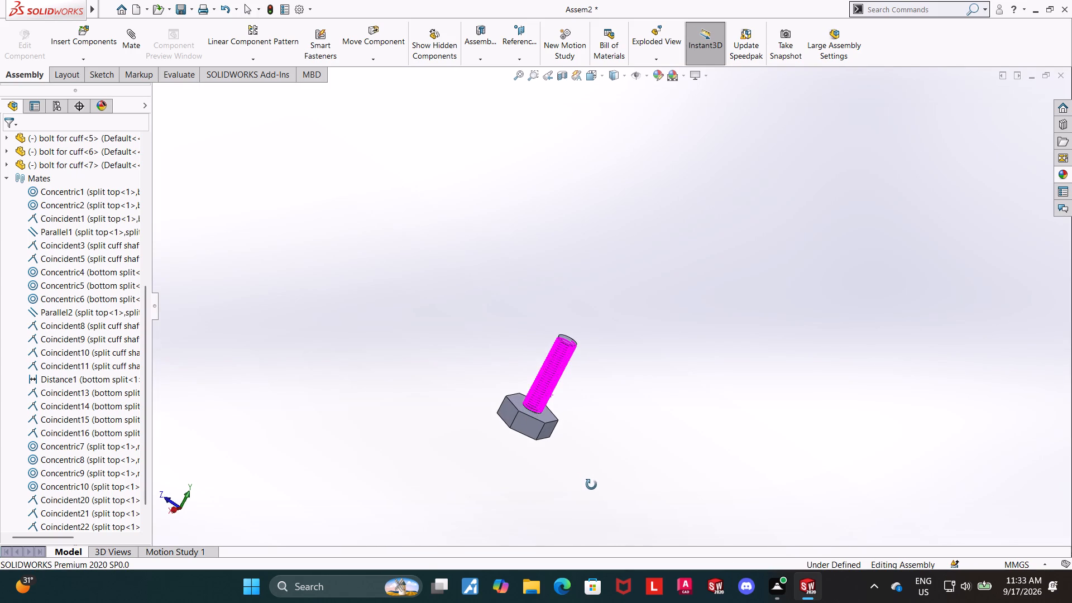
middle_drag(591, 485, 591, 484)
scroll(581, 331, down, 8)
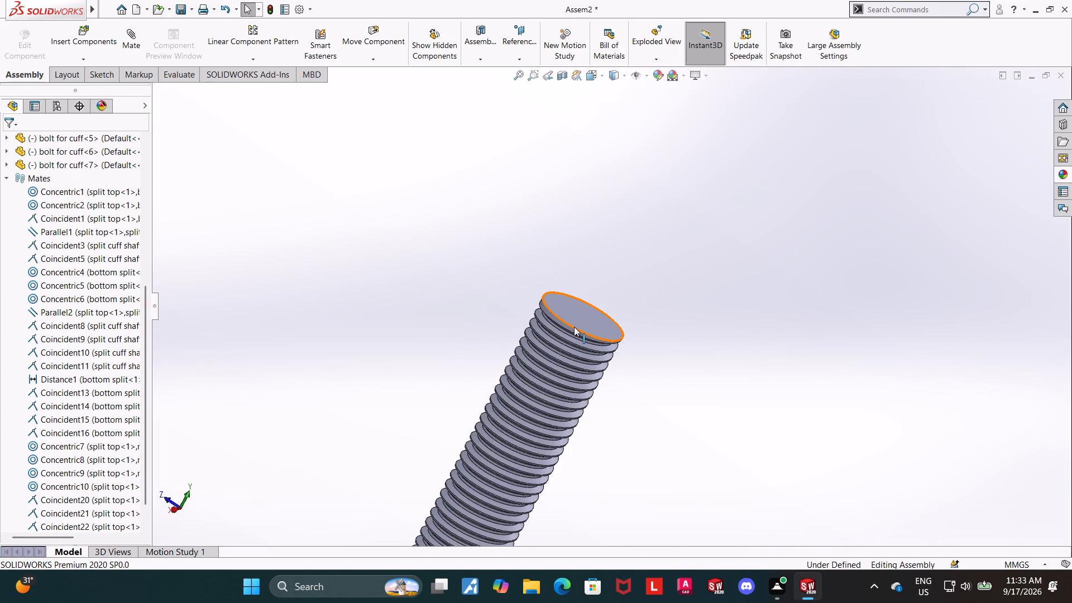
click(574, 327)
scroll(574, 327, up, 20)
scroll(574, 327, up, 4)
scroll(787, 128, down, 10)
middle_drag(538, 401, 548, 373)
scroll(545, 376, up, 6)
scroll(507, 418, down, 4)
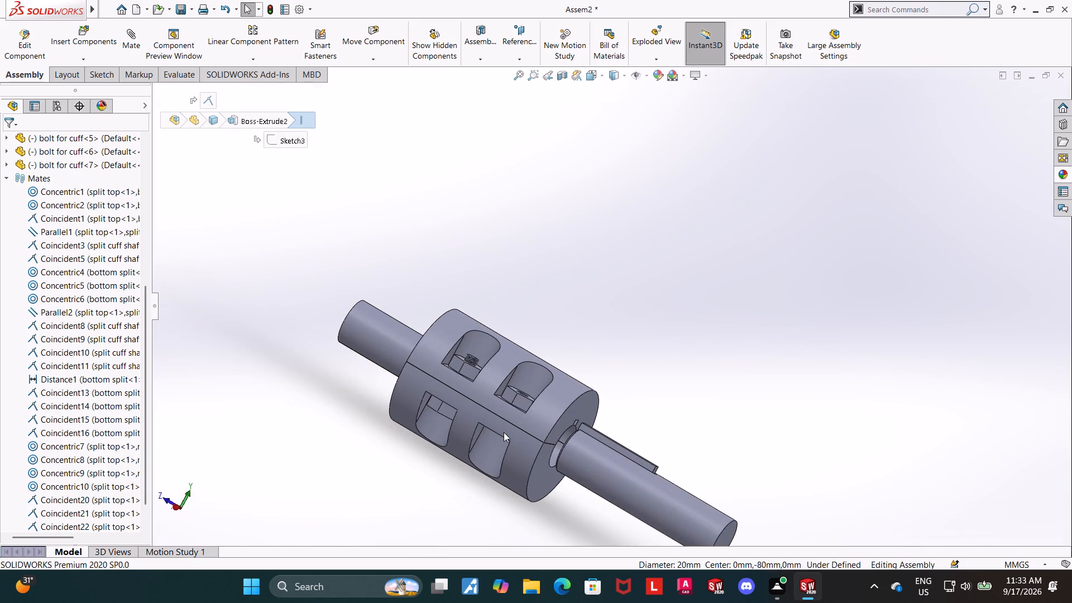
scroll(462, 496, down, 4)
middle_drag(507, 437, 544, 384)
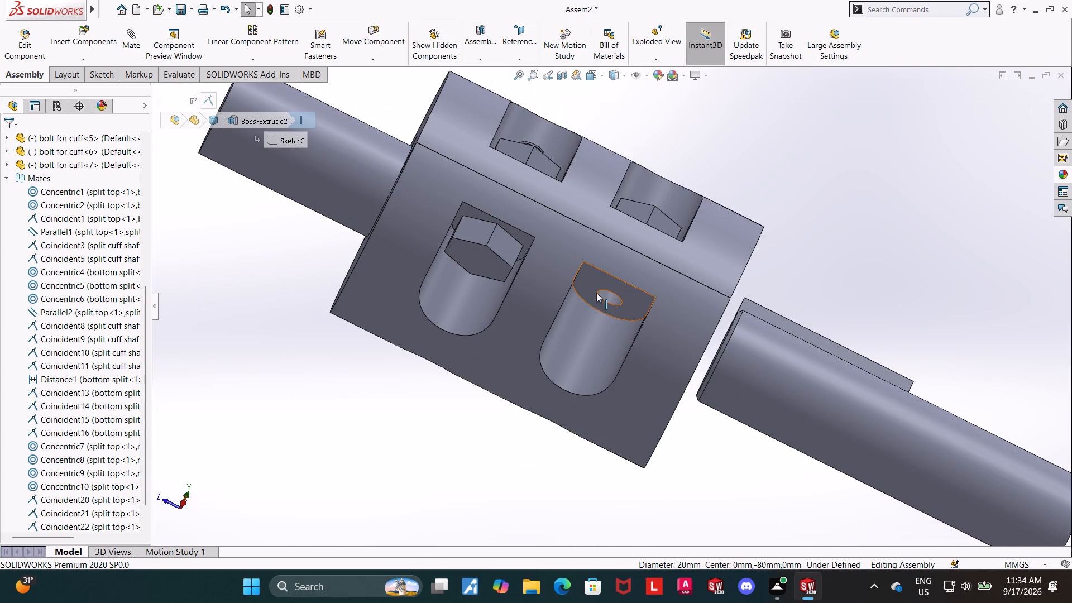
ctrl+click(608, 294)
click(126, 41)
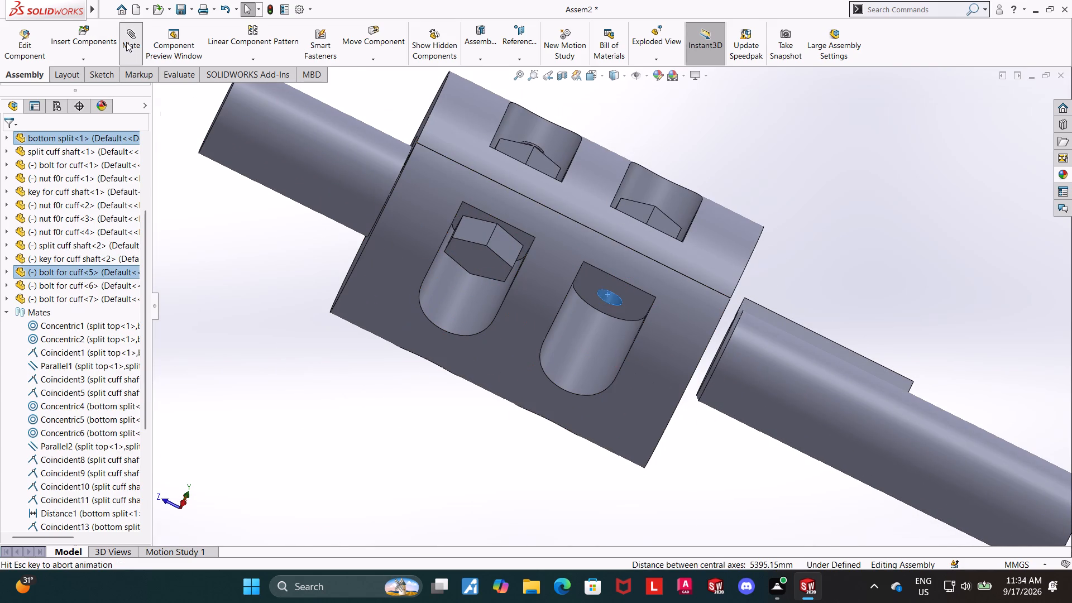
click(17, 355)
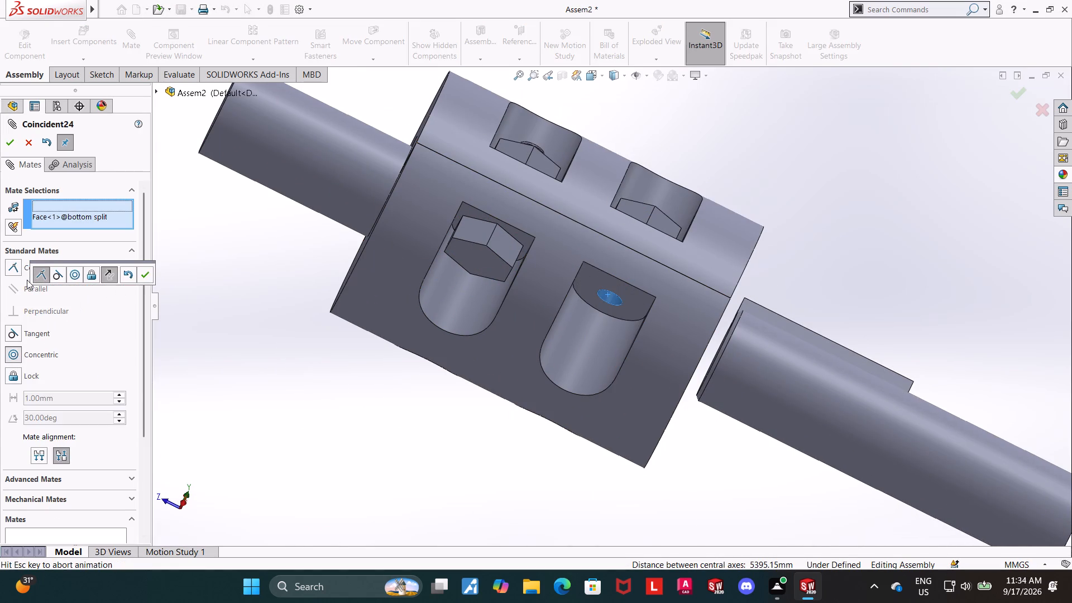
click(8, 147)
Try dragging the newly mated bolt for cuff<5> in the bottom split to check its freedom of movement.
scroll(342, 278, up, 5)
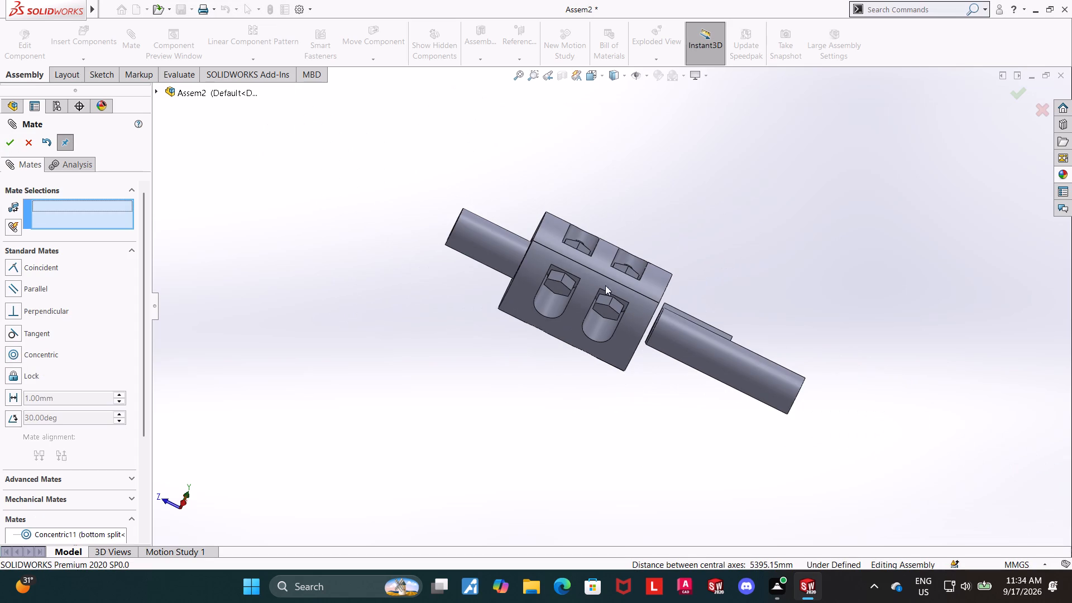
drag(607, 310, 590, 342)
click(639, 381)
scroll(554, 259, down, 2)
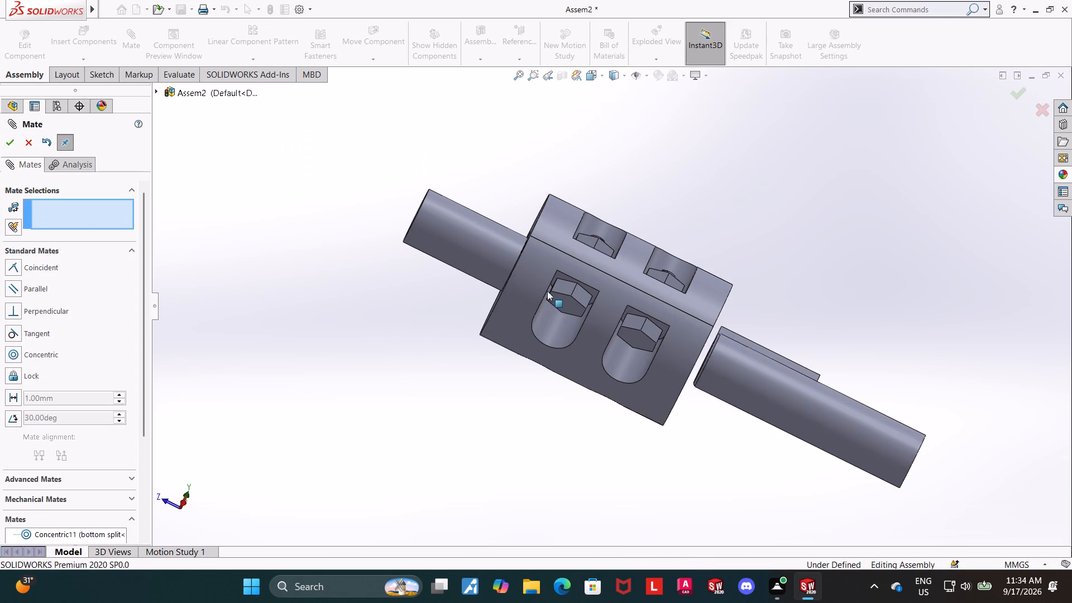
Drag bolt for cuff<7> out of its bottom split hole and clear of the coupling so its shank is exposed.
scroll(547, 291, down, 1)
drag(588, 304, 553, 367)
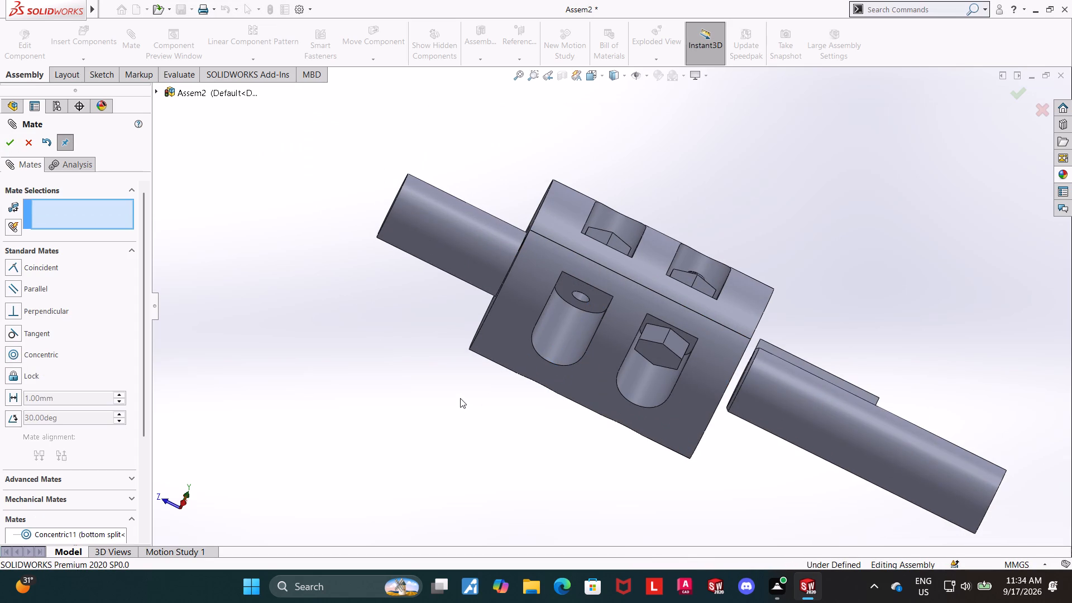
middle_drag(460, 398, 496, 353)
drag(487, 401, 433, 433)
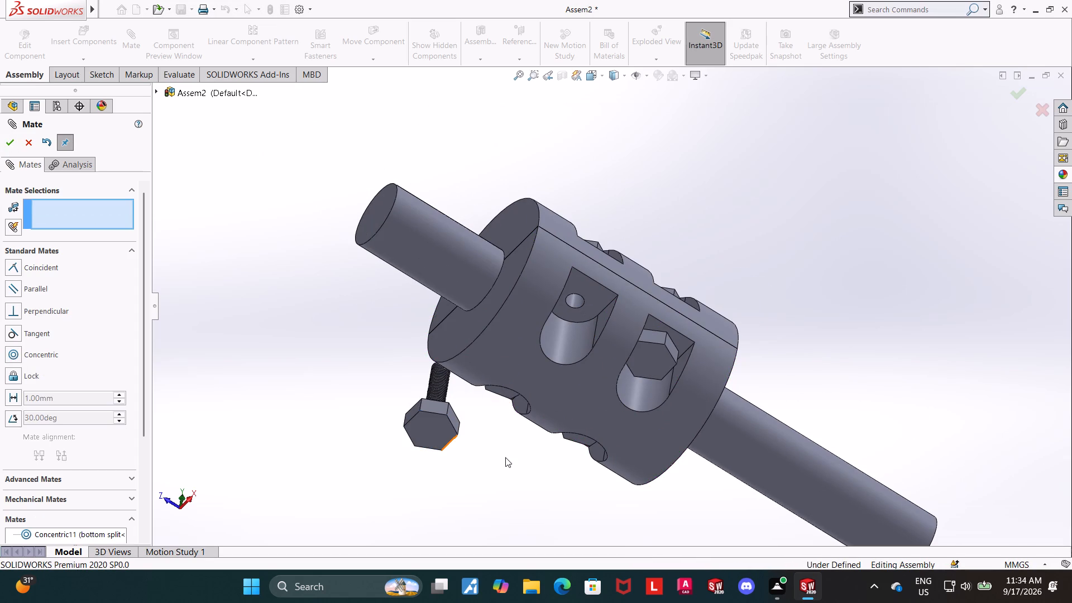
Mate the circular shank-end edge of bolt for cuff<7> concentric with the bottom split's empty bolt hole.
scroll(399, 353, down, 5)
middle_drag(416, 366, 490, 440)
scroll(419, 259, down, 6)
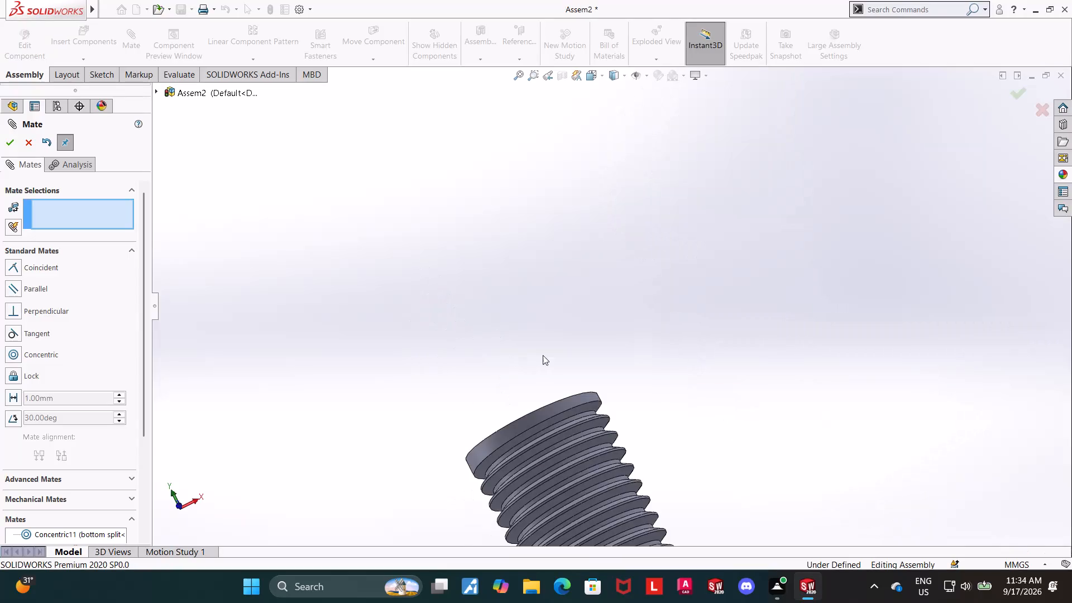
middle_drag(553, 326, 569, 343)
scroll(633, 422, up, 2)
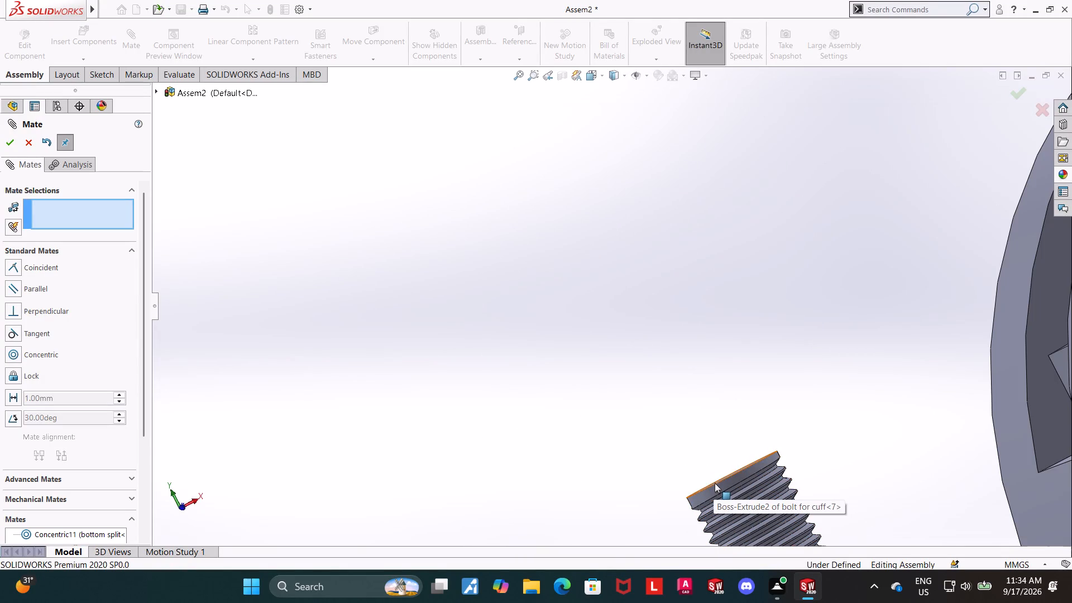
click(716, 485)
scroll(659, 454, up, 11)
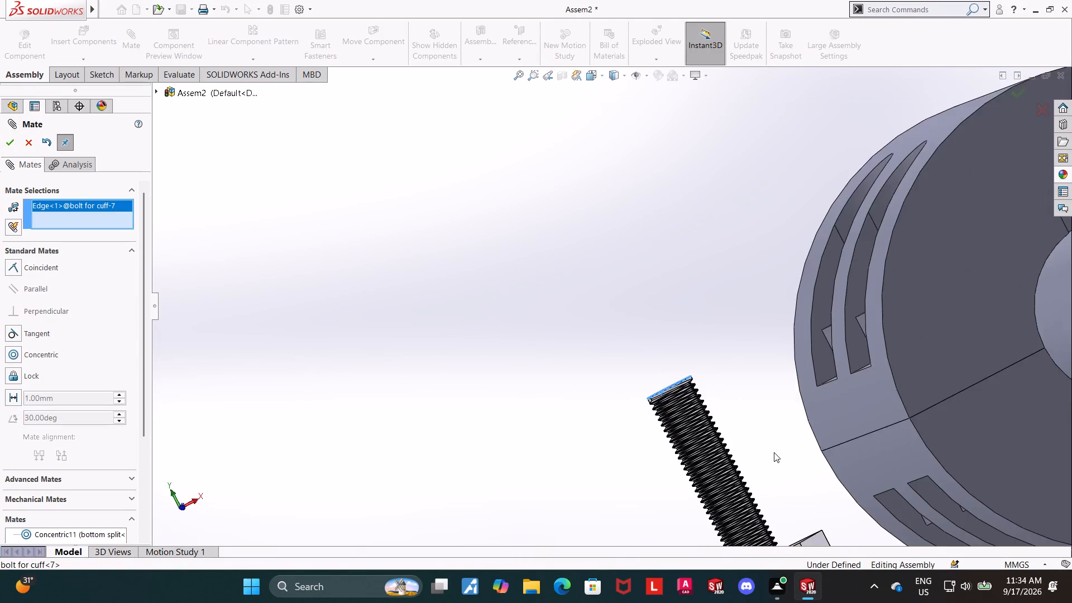
scroll(774, 452, up, 4)
scroll(902, 390, up, 1)
middle_drag(898, 389, 817, 361)
scroll(671, 294, down, 4)
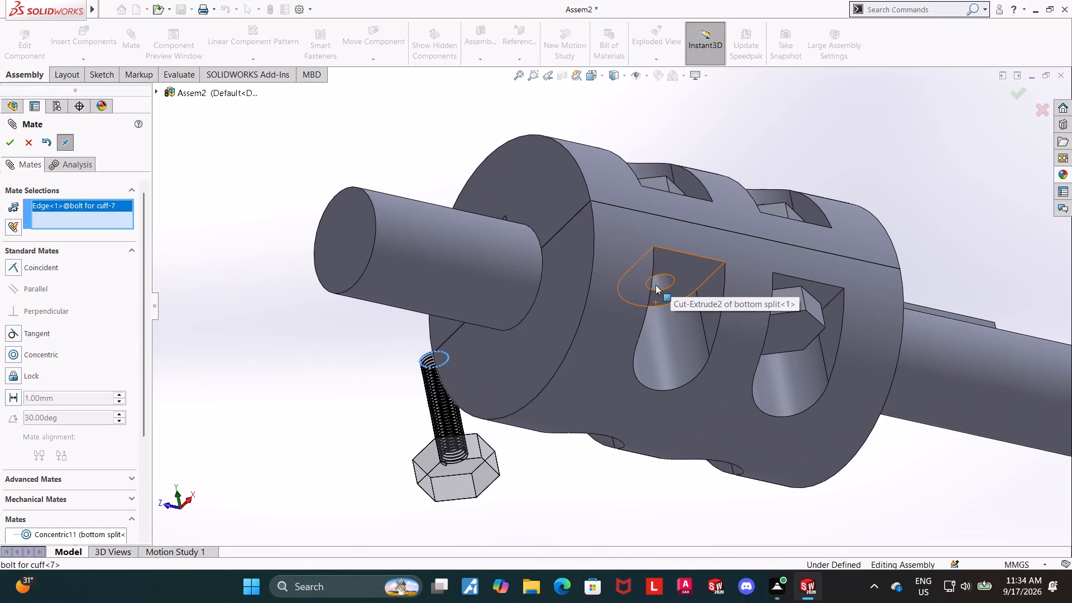
ctrl+click(659, 282)
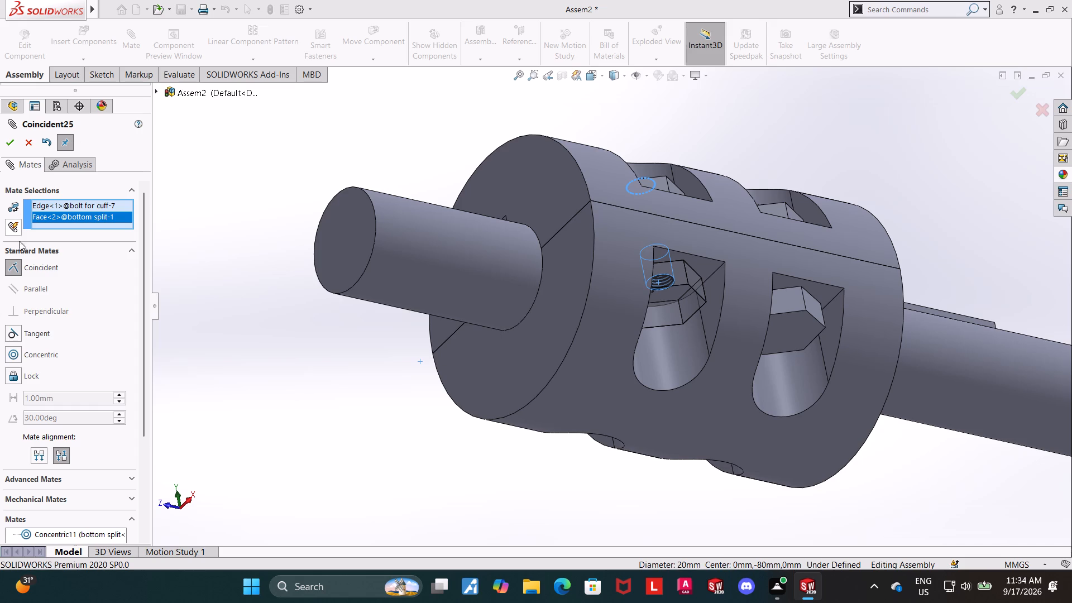
click(12, 350)
click(12, 145)
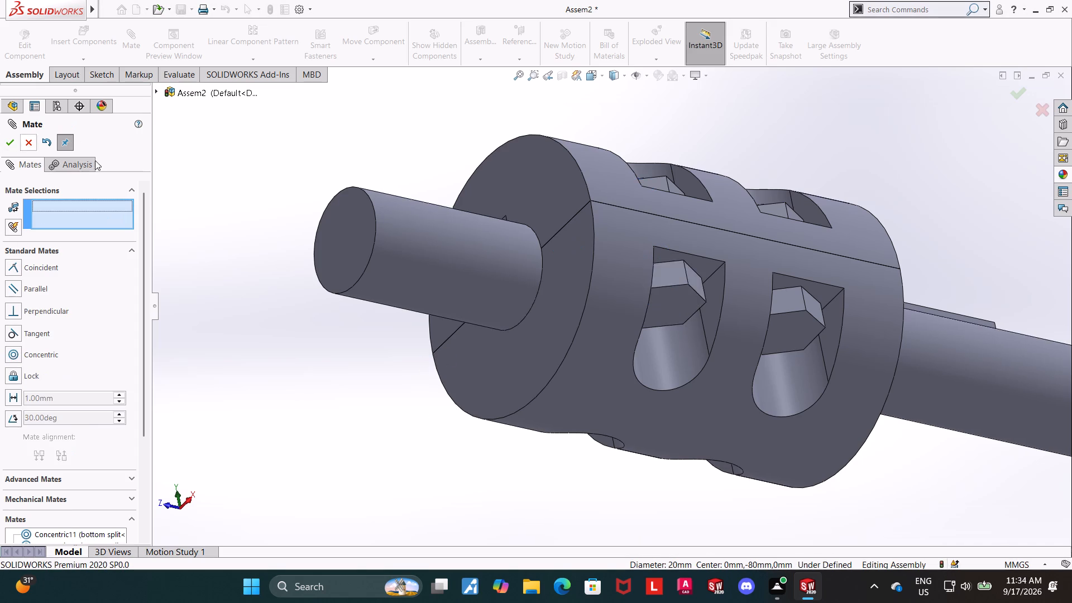
Pull bolt for cuff<1> out of the coupling and mate its circular shank-end edge coincident with the bottom split's vacated bolt hole.
scroll(199, 193, up, 6)
middle_drag(272, 290, 508, 288)
scroll(737, 313, down, 4)
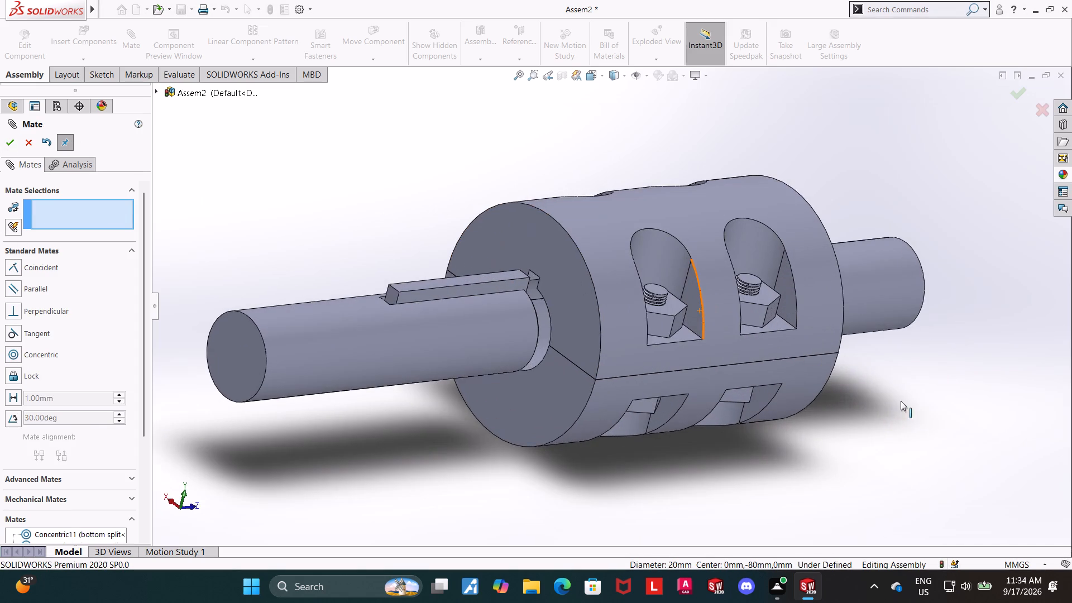
middle_drag(885, 370, 866, 318)
scroll(722, 359, down, 3)
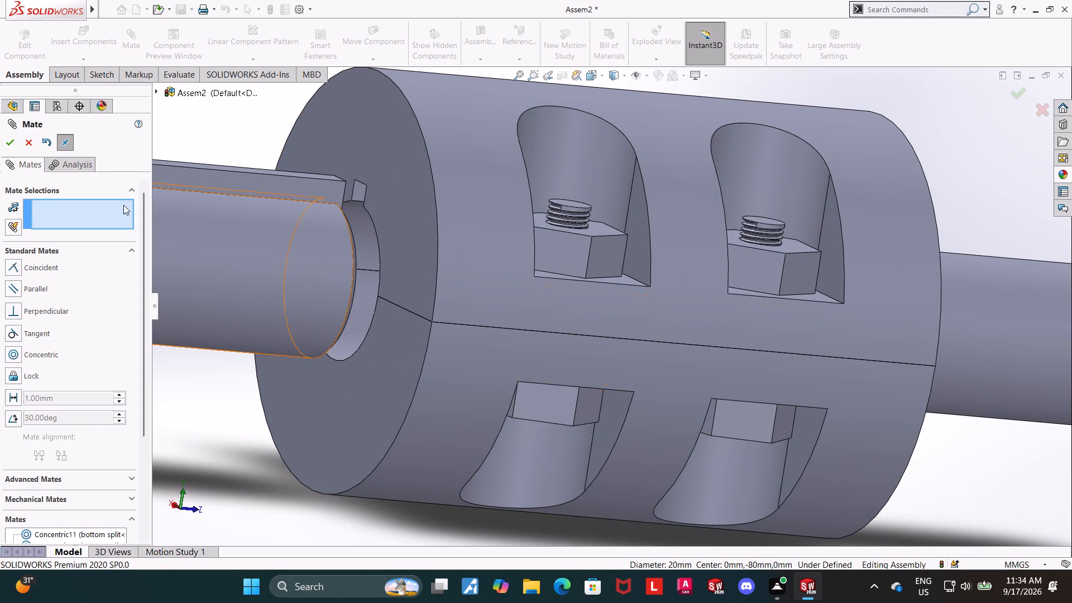
drag(563, 401, 547, 477)
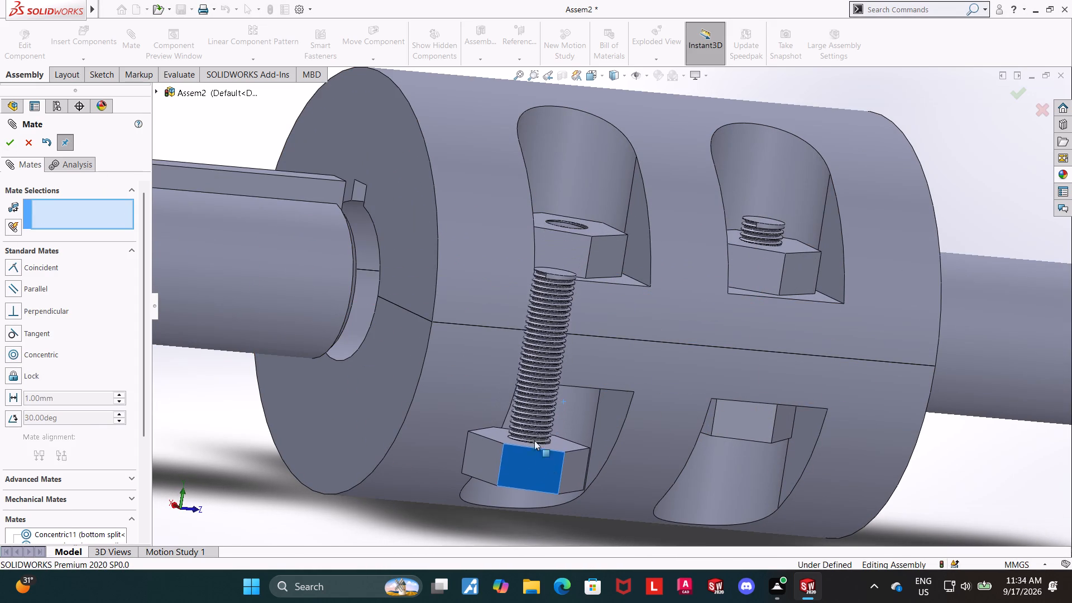
click(552, 274)
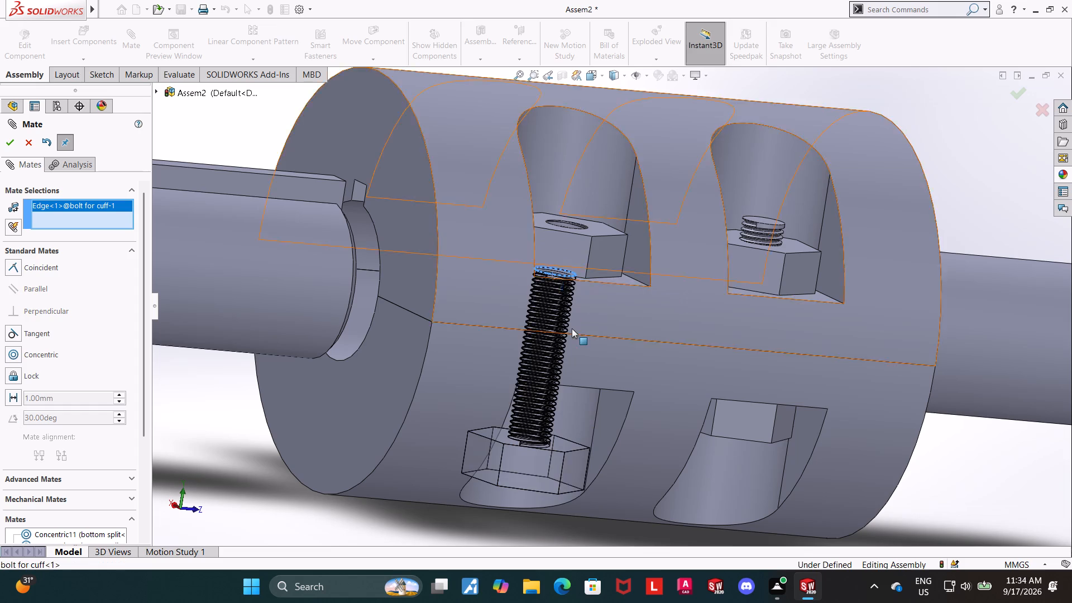
scroll(572, 328, up, 5)
middle_drag(634, 434, 614, 289)
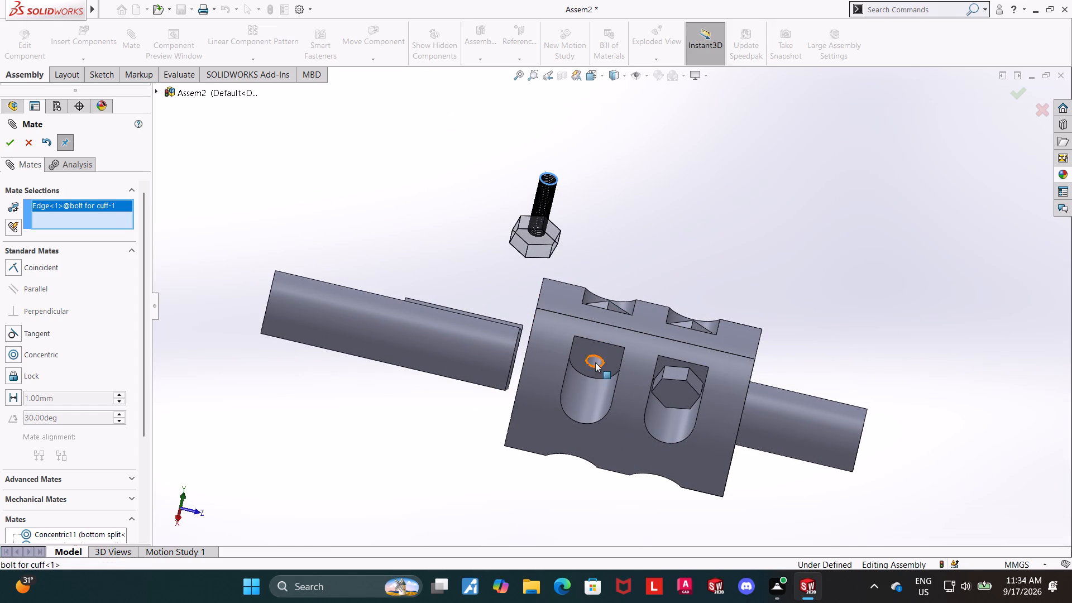
ctrl+click(595, 362)
click(7, 145)
Pull bolt for cuff<6> out of the coupling and mate its circular shank-end edge concentric with the bottom split's vacated bolt hole.
scroll(766, 445, up, 2)
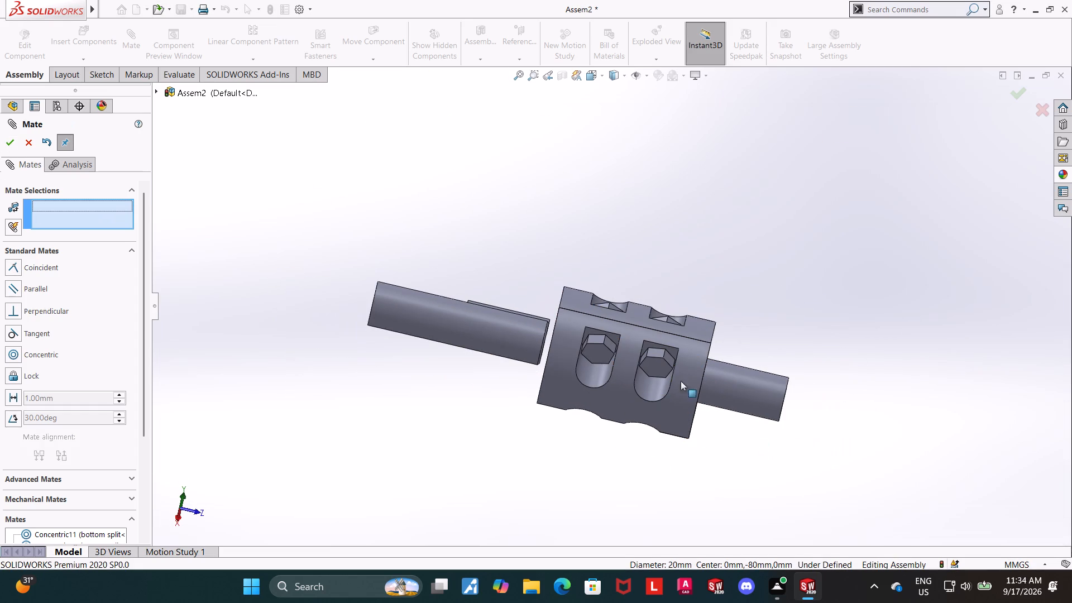
drag(668, 359, 701, 262)
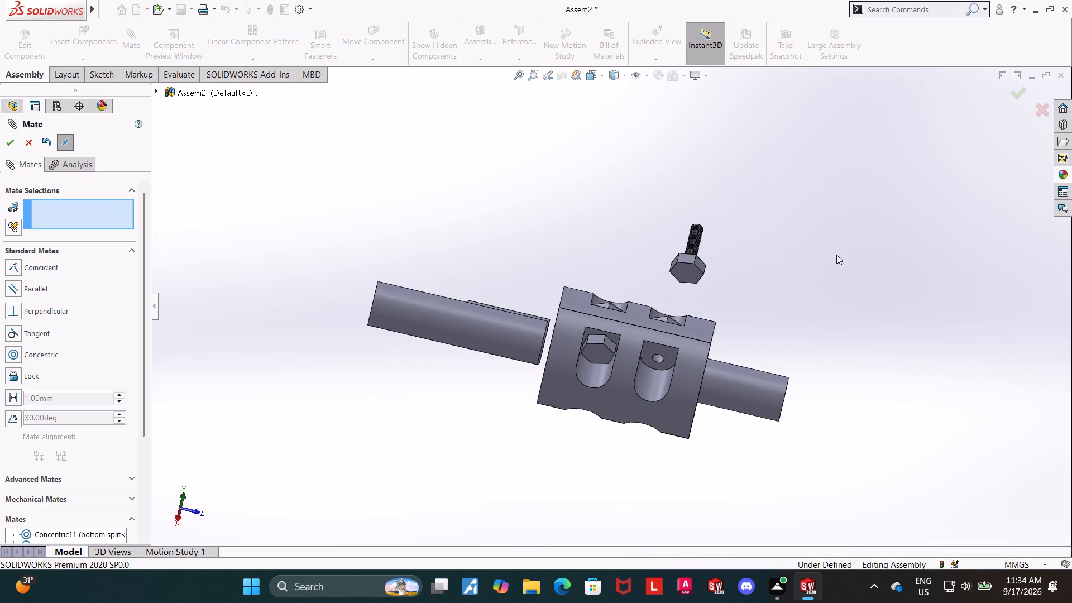
middle_drag(835, 248, 805, 367)
scroll(671, 260, down, 4)
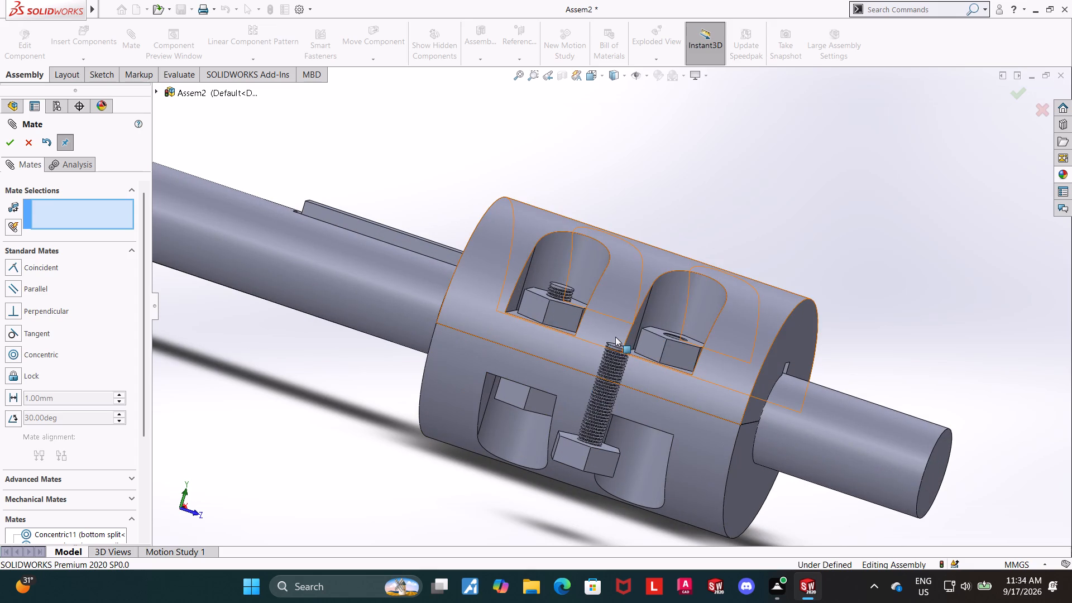
scroll(619, 351, down, 6)
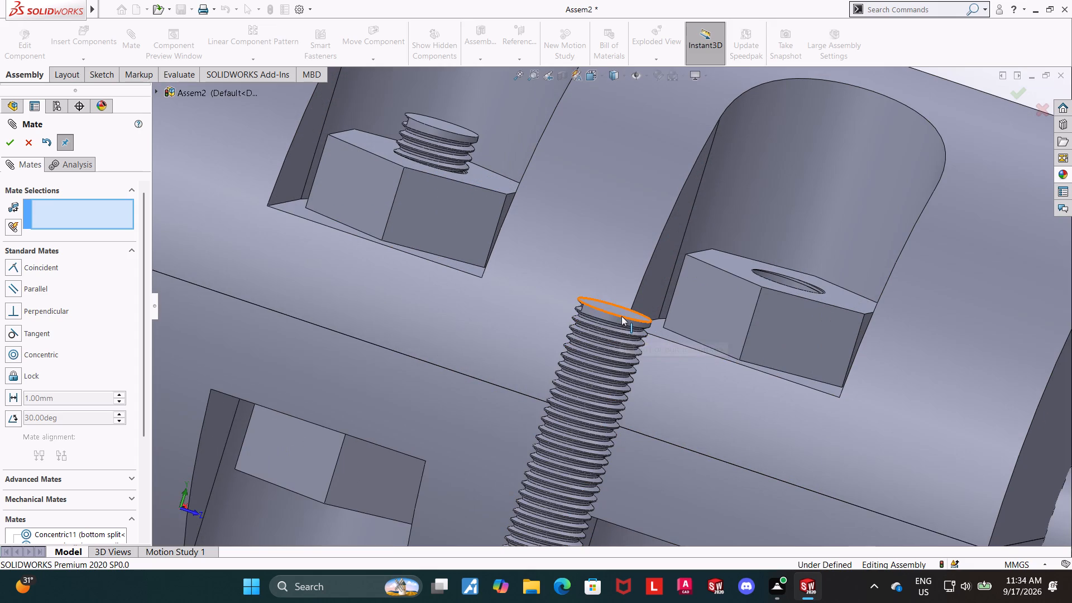
click(621, 316)
scroll(605, 336, up, 7)
middle_drag(422, 471, 432, 400)
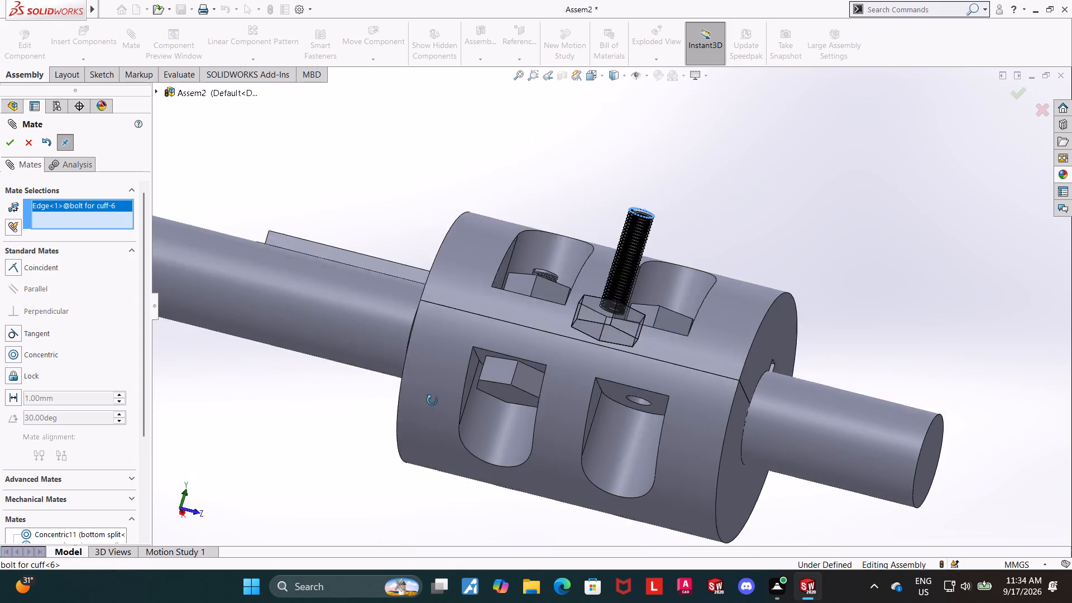
middle_drag(432, 400, 449, 304)
ctrl+click(636, 415)
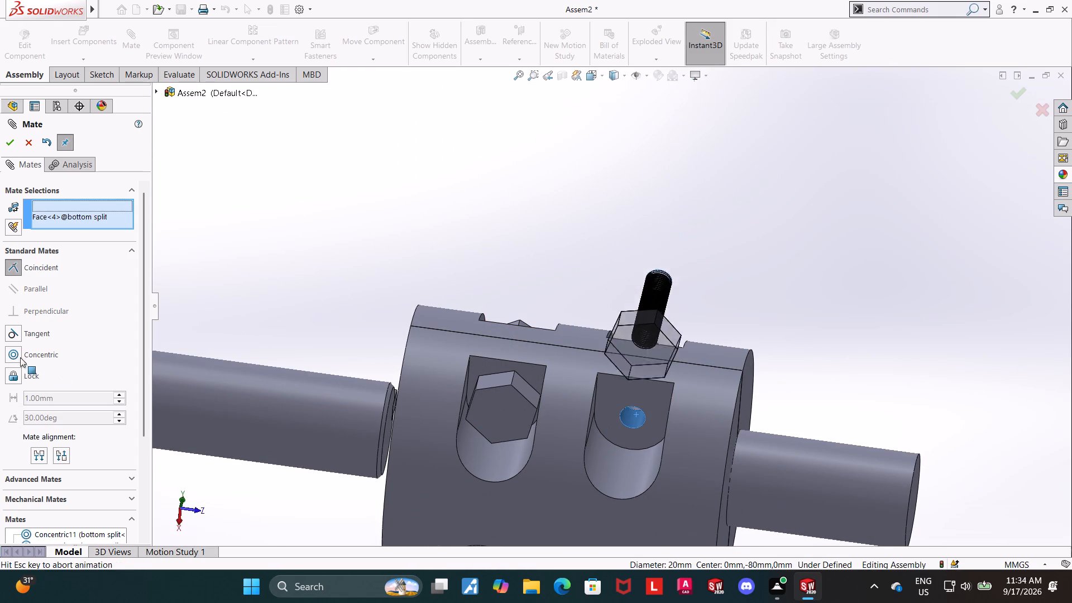
click(15, 352)
click(11, 144)
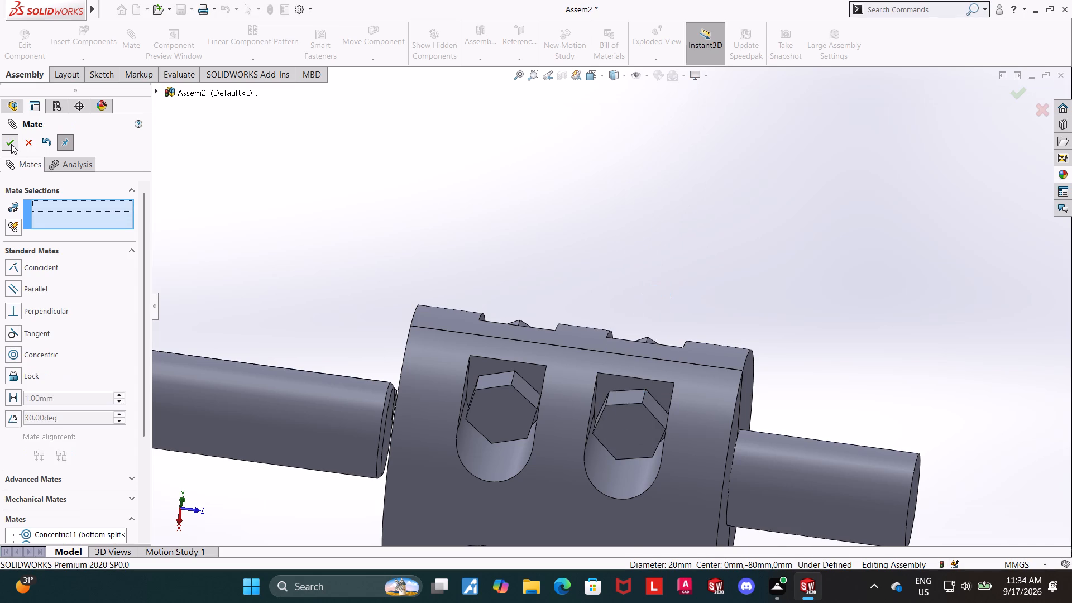
click(28, 142)
Change the Coincident26 mate between the bottom split and bolt for cuff<1> to a concentric mate.
scroll(76, 377, down, 4)
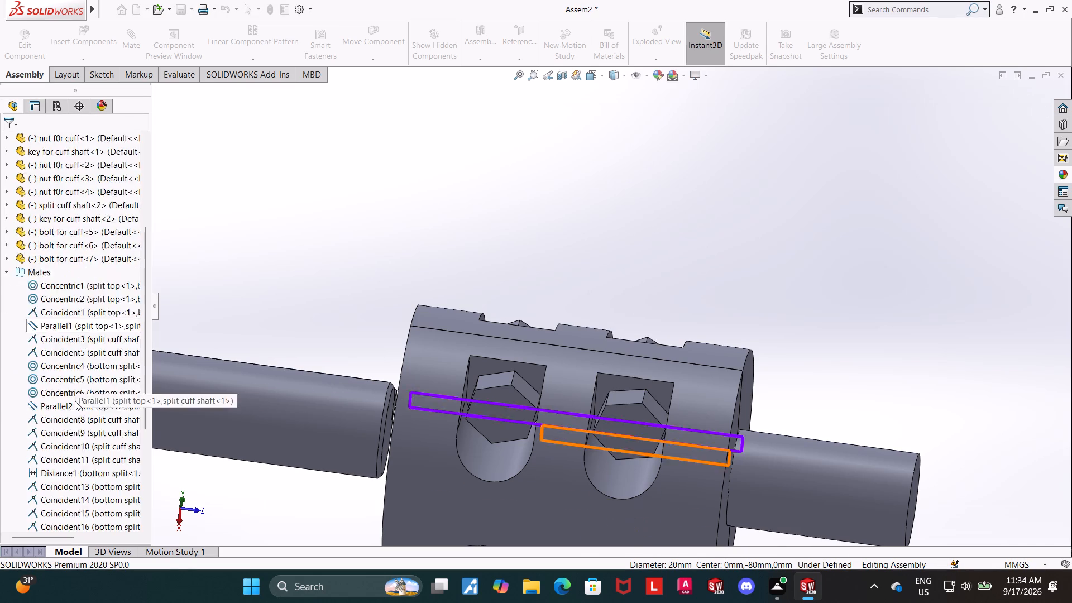
scroll(75, 401, down, 14)
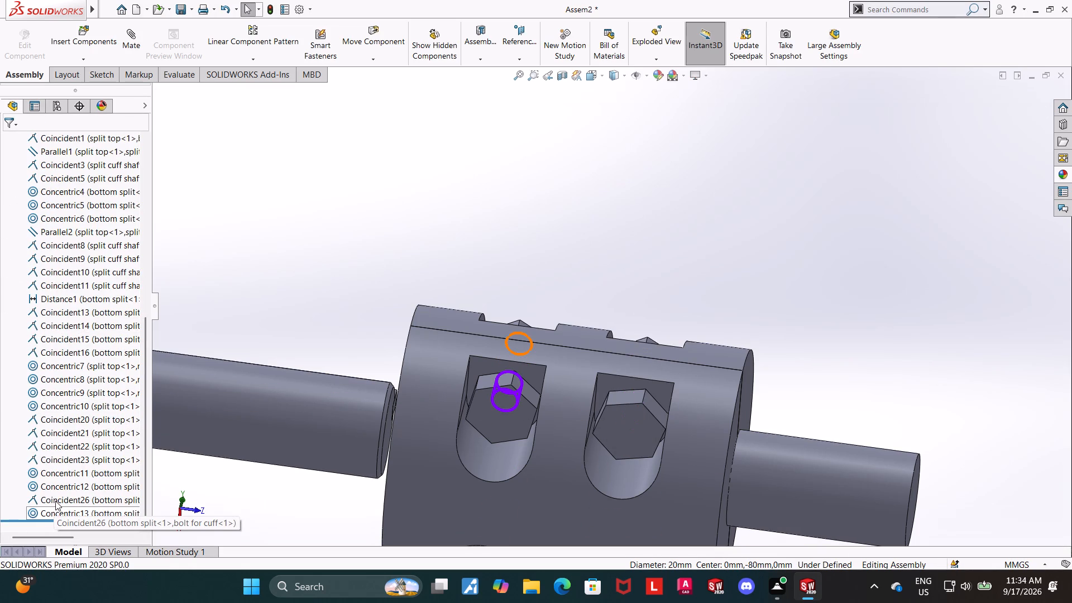
double_click(55, 501)
scroll(645, 307, up, 3)
middle_drag(717, 255, 694, 419)
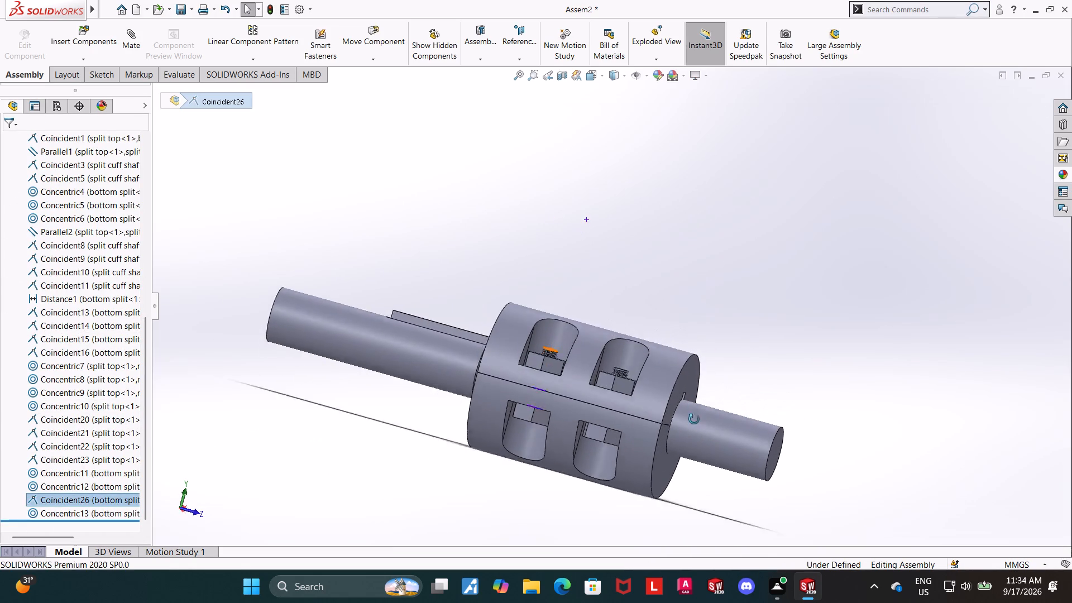
middle_drag(694, 419, 693, 439)
middle_drag(734, 379, 742, 353)
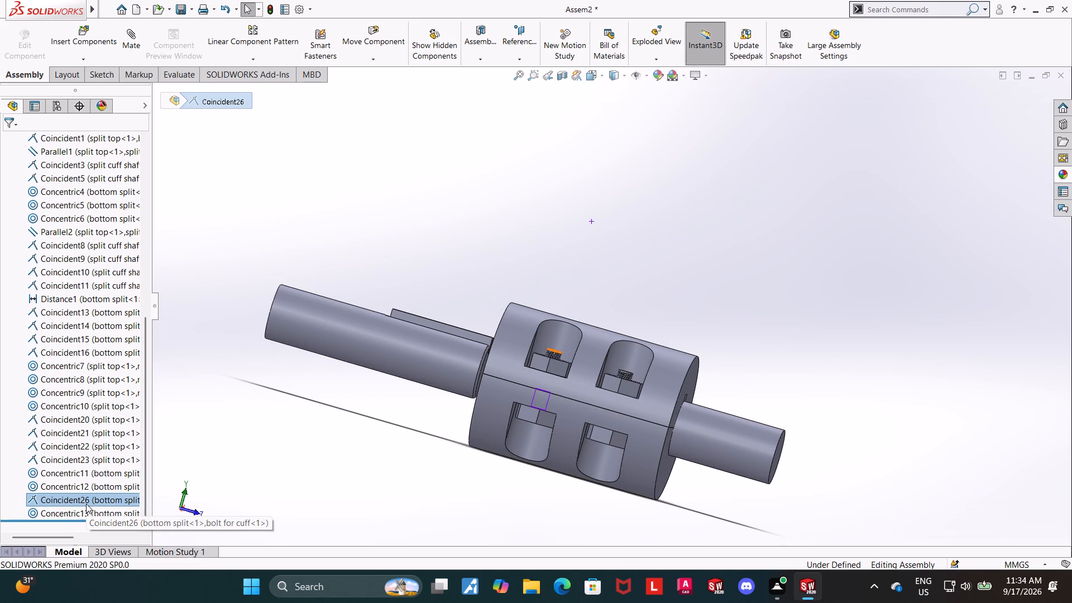
right_click(85, 504)
click(98, 341)
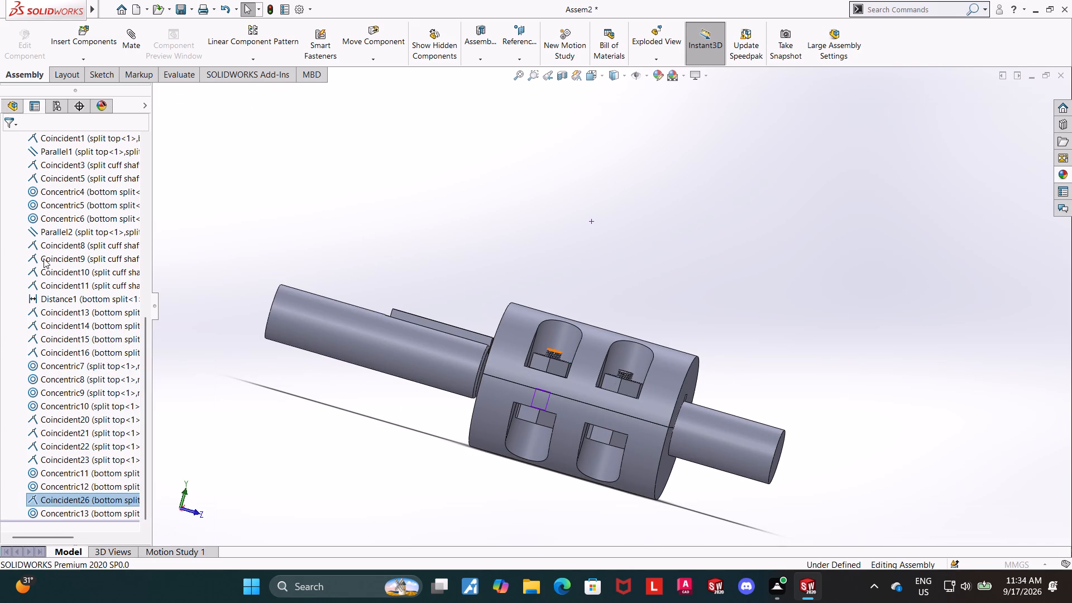
click(9, 358)
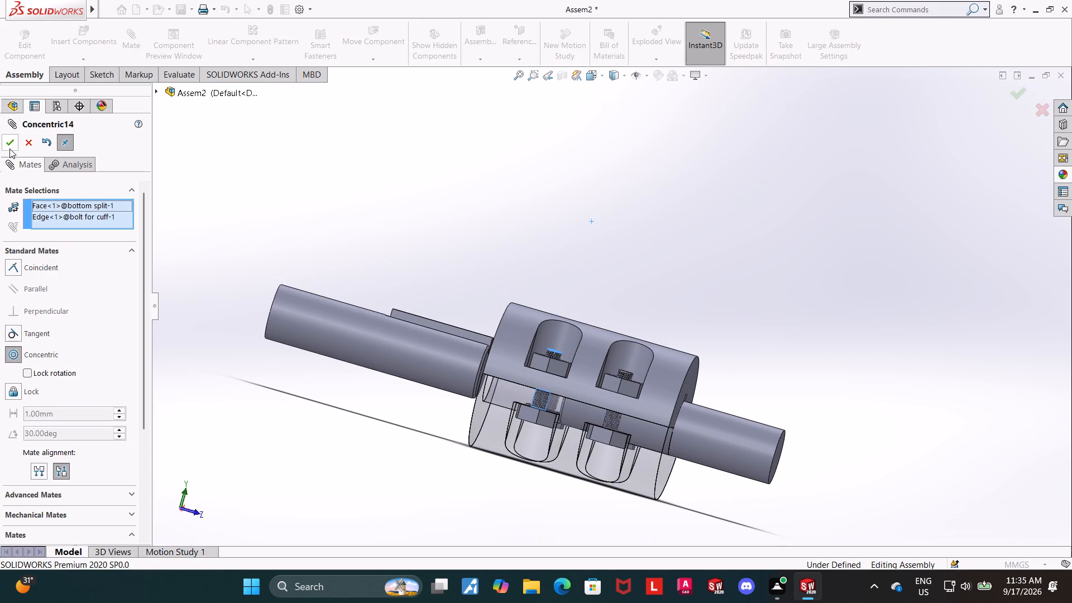
click(9, 145)
click(756, 204)
scroll(720, 271, up, 2)
middle_drag(752, 274, 733, 325)
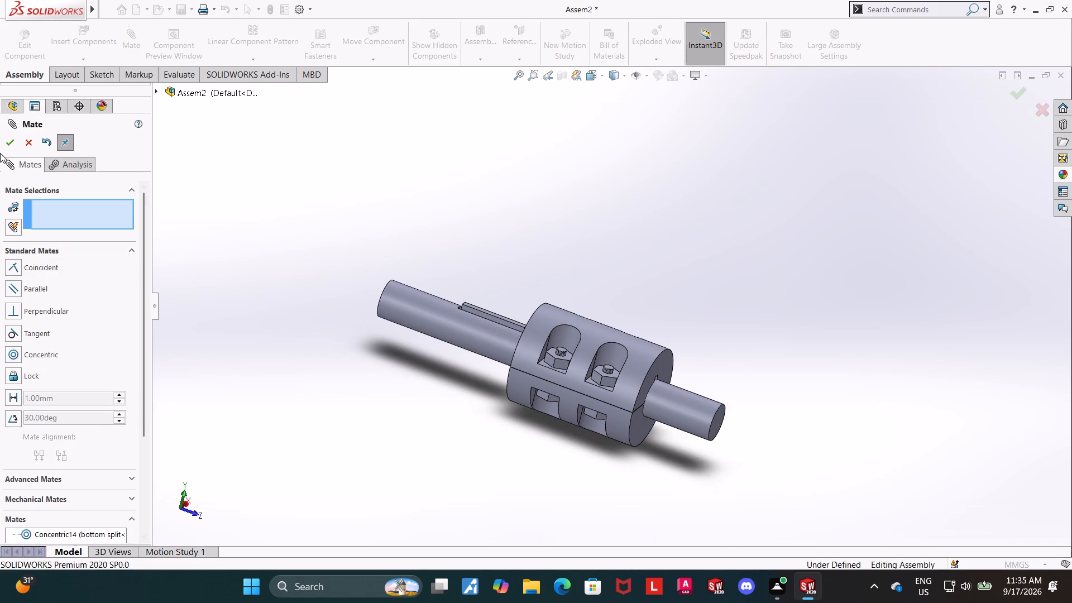
click(7, 146)
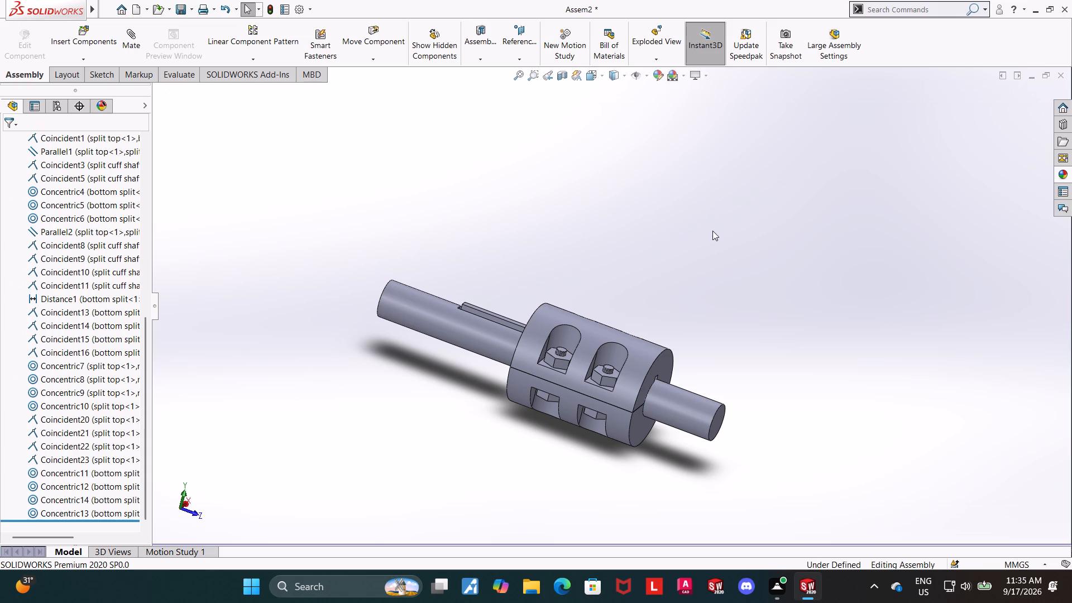
Slide split cuff shaft<2> along its axis further into the coupling.
middle_drag(709, 236, 734, 269)
drag(456, 338, 504, 353)
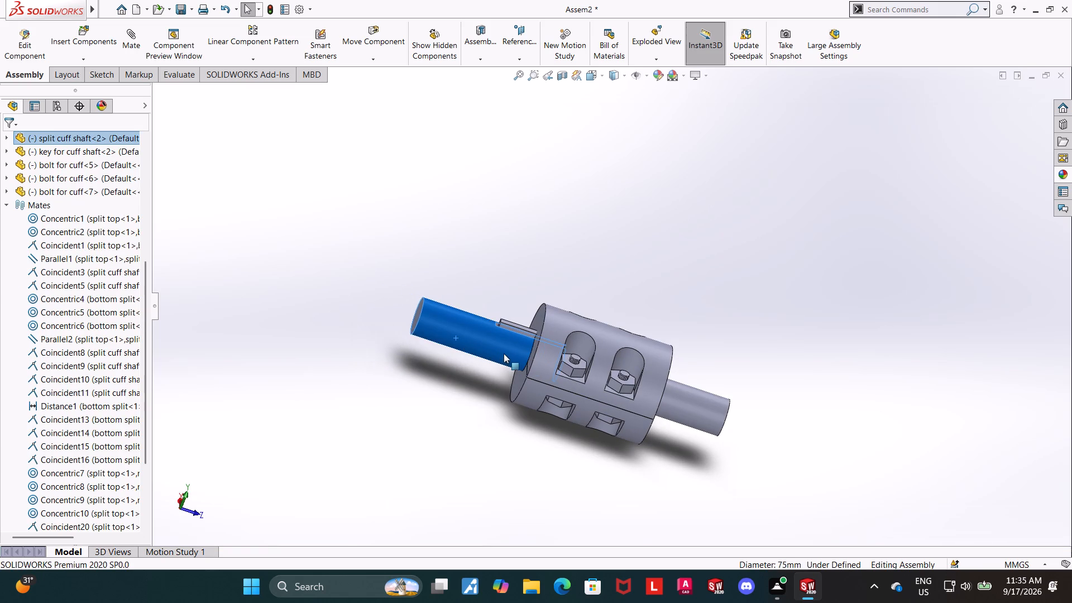
drag(504, 353, 506, 355)
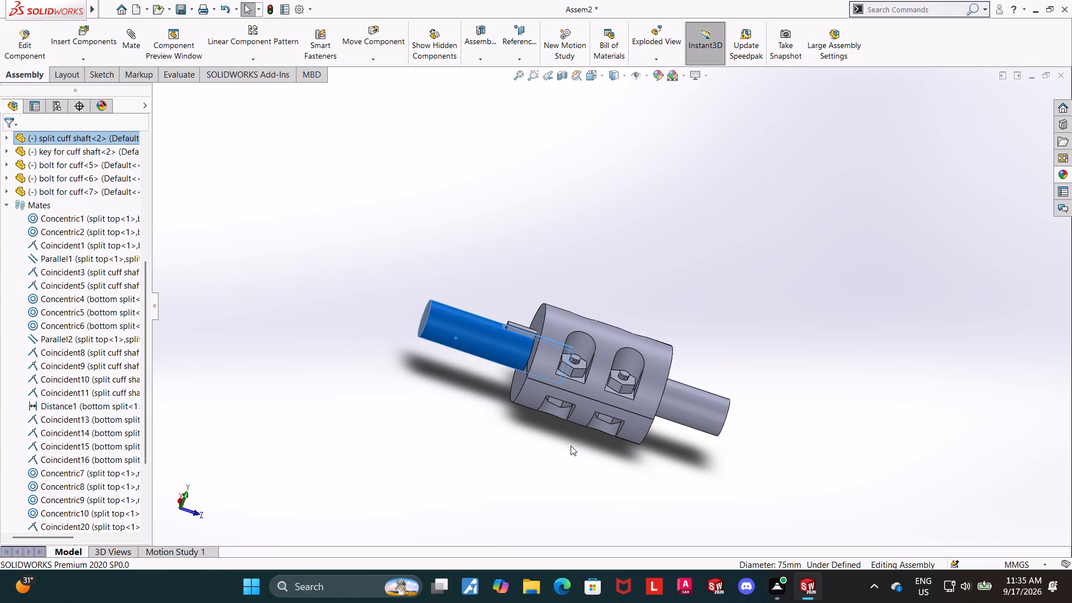
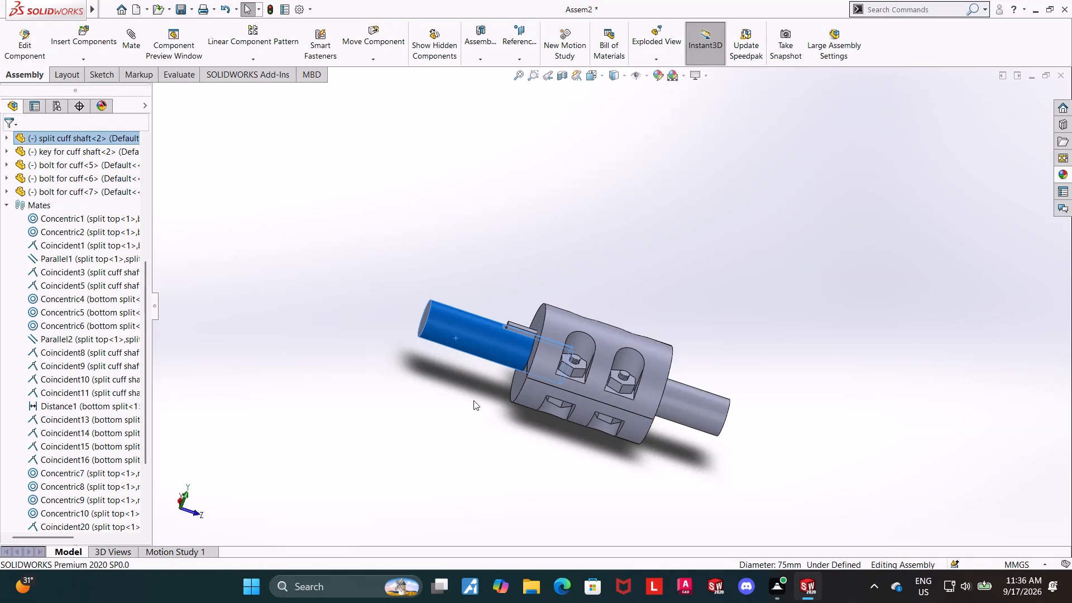
Examine the split coupling assembly from several angles, including the protruding shaft and its key.
middle_drag(432, 393, 460, 415)
click(446, 420)
middle_drag(488, 487, 520, 497)
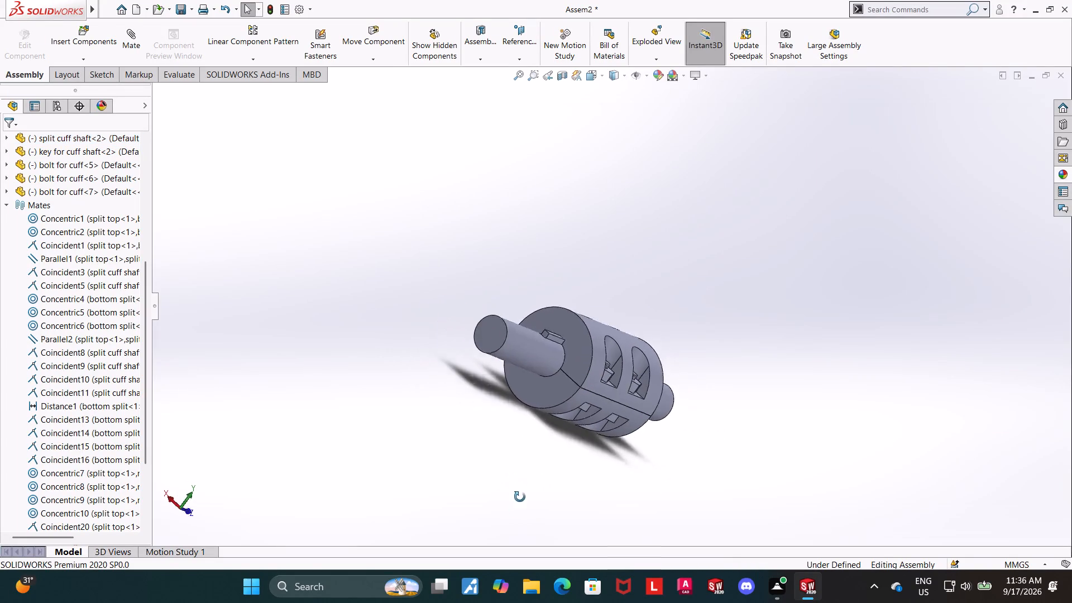
middle_drag(520, 497, 442, 443)
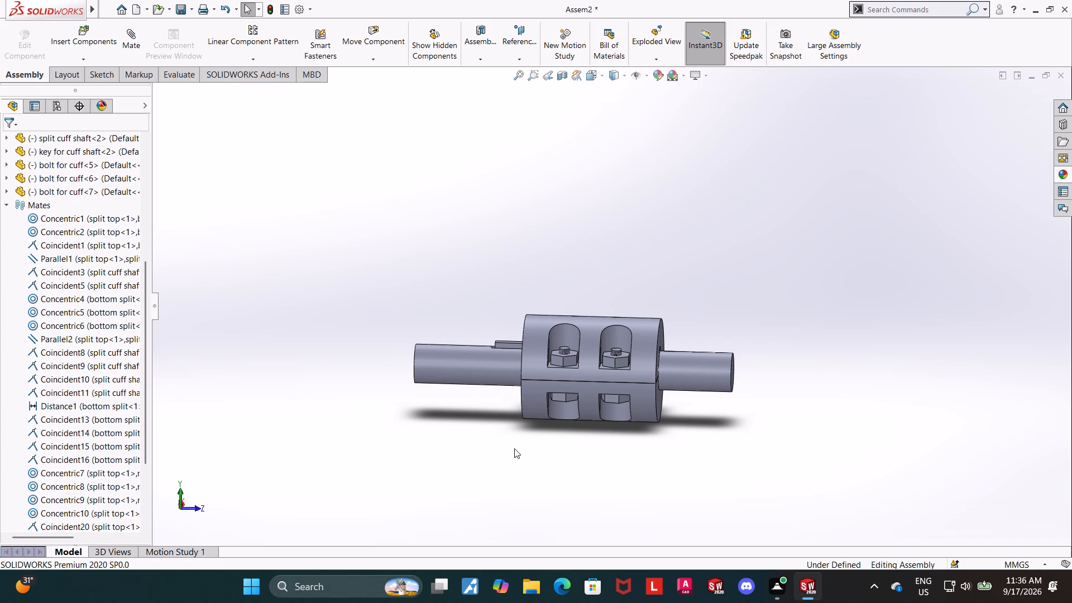
middle_drag(495, 462, 544, 458)
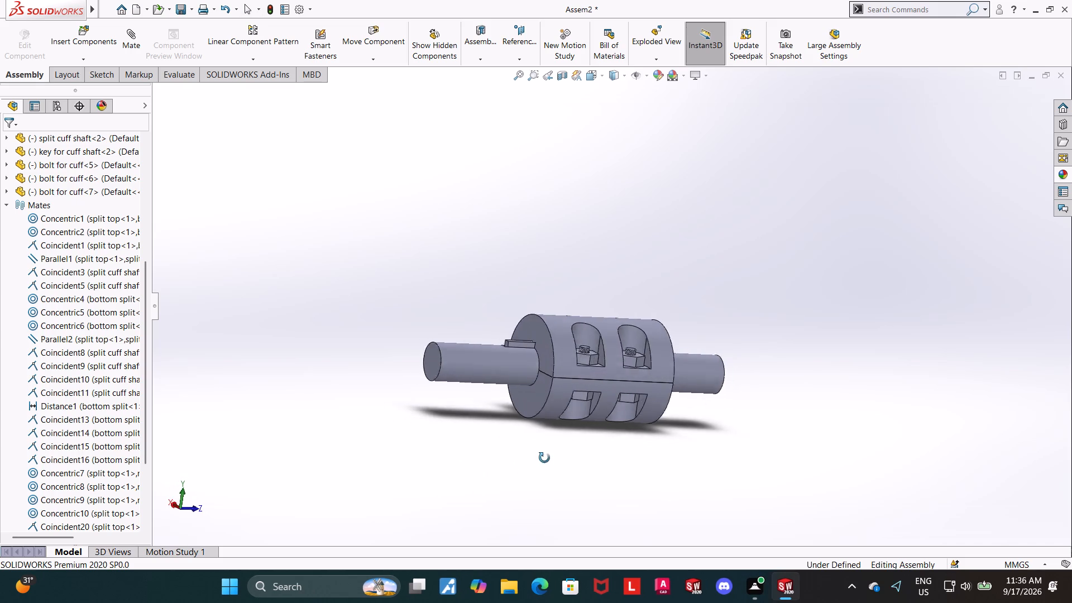
middle_drag(544, 458, 562, 458)
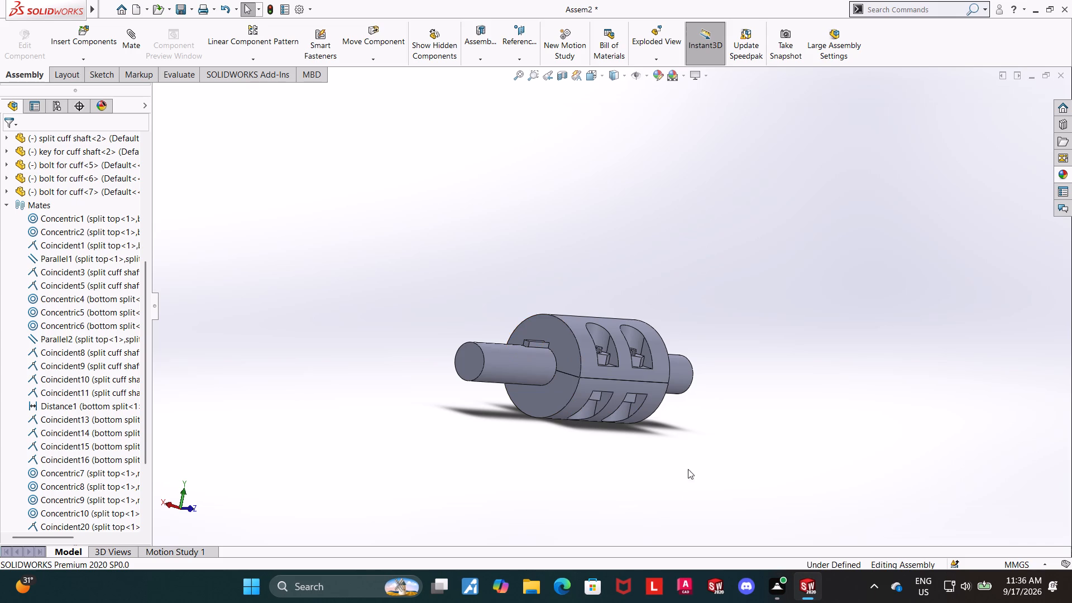
scroll(712, 448, down, 2)
middle_drag(715, 439, 710, 470)
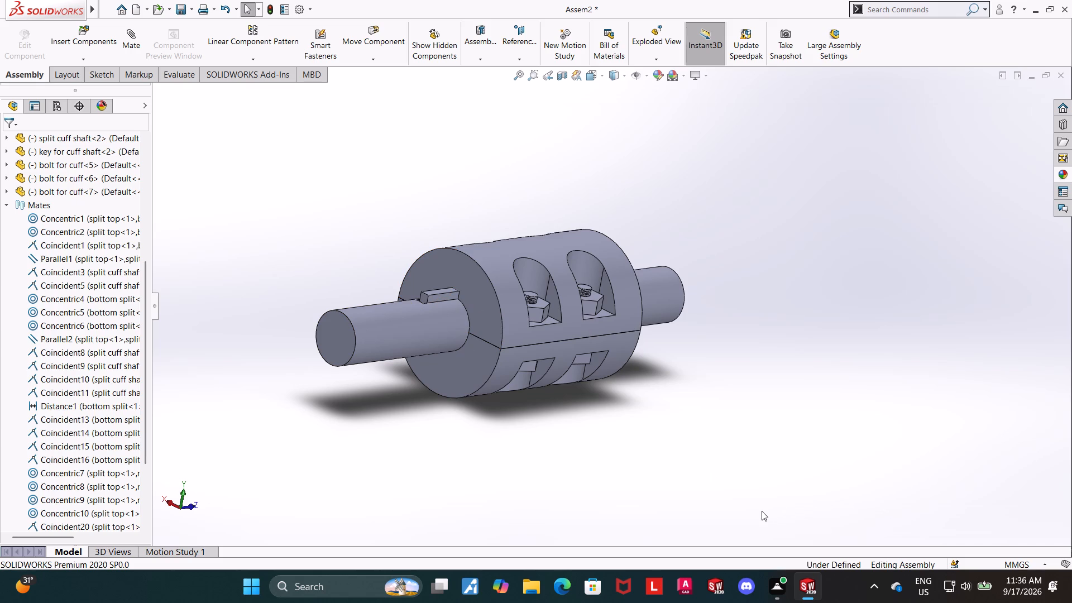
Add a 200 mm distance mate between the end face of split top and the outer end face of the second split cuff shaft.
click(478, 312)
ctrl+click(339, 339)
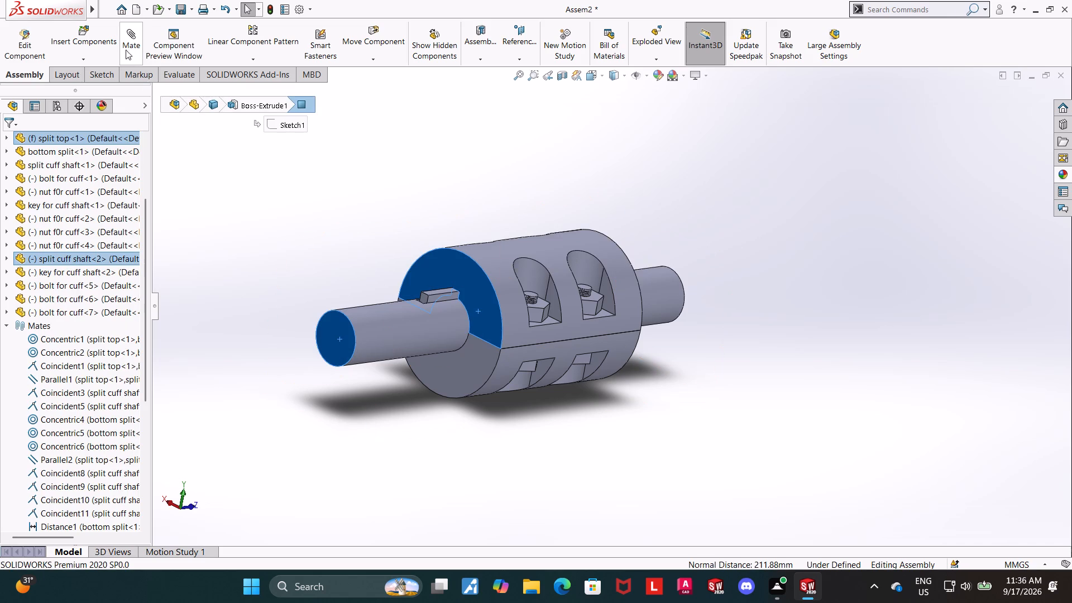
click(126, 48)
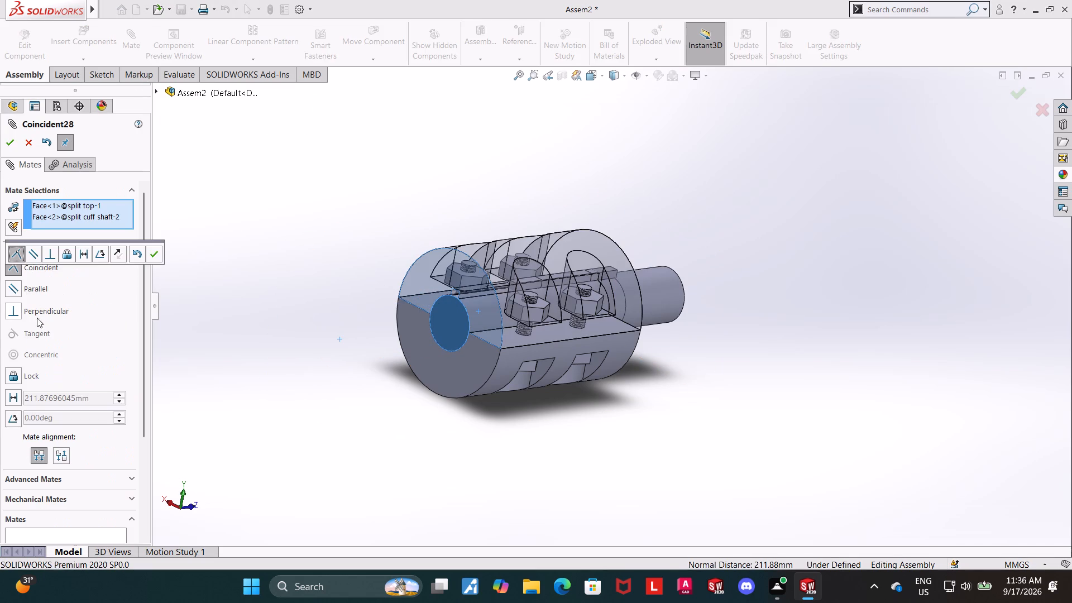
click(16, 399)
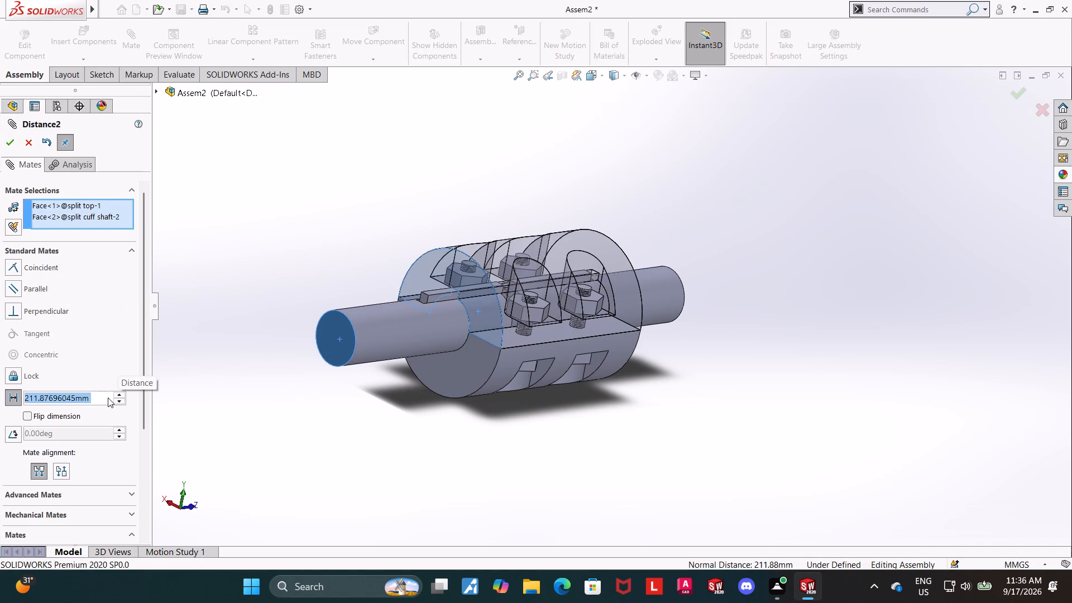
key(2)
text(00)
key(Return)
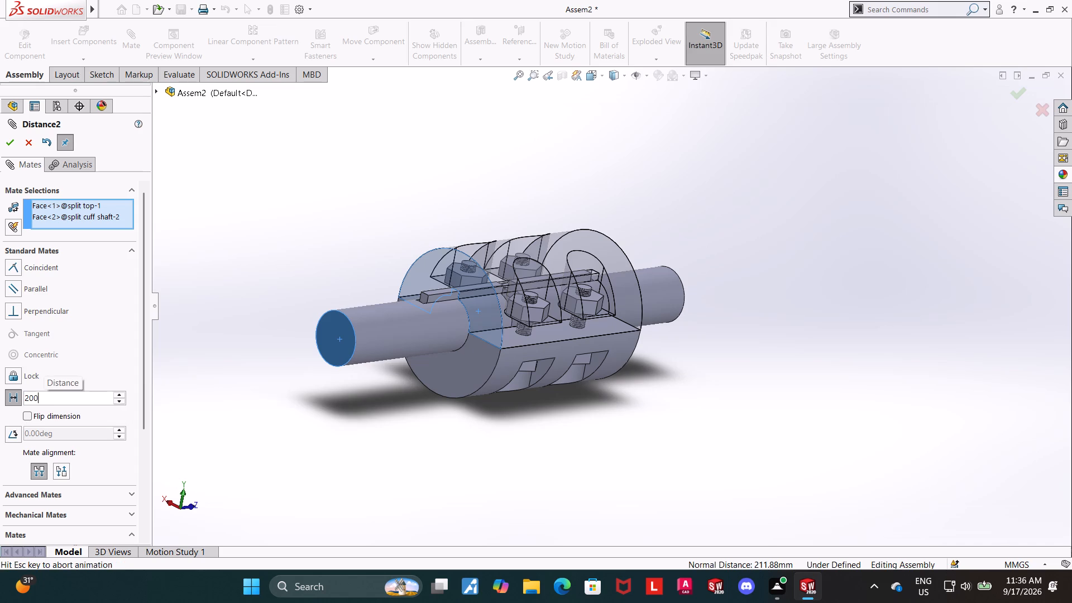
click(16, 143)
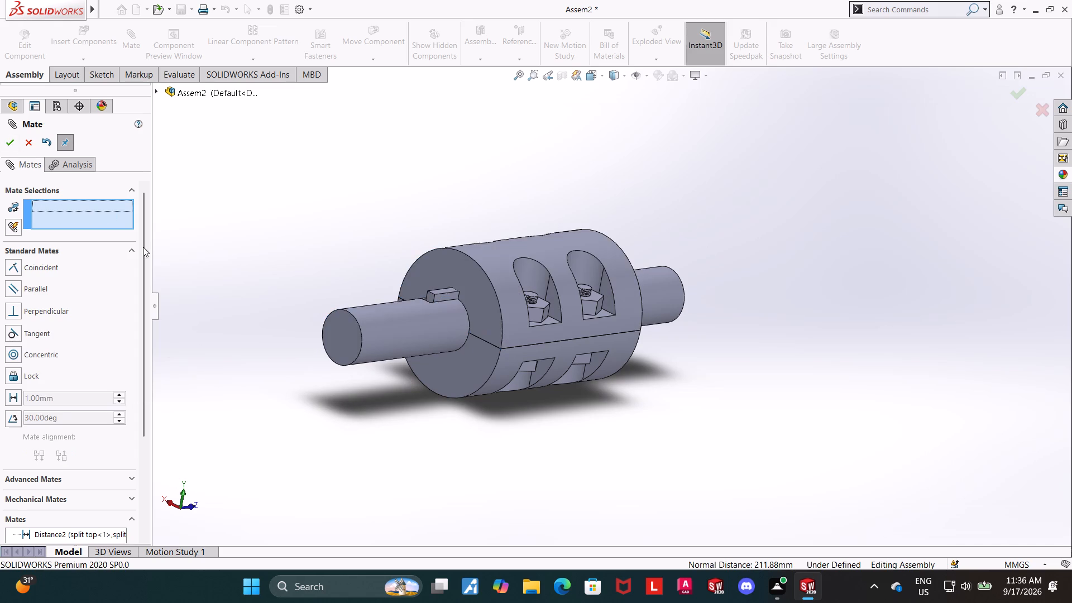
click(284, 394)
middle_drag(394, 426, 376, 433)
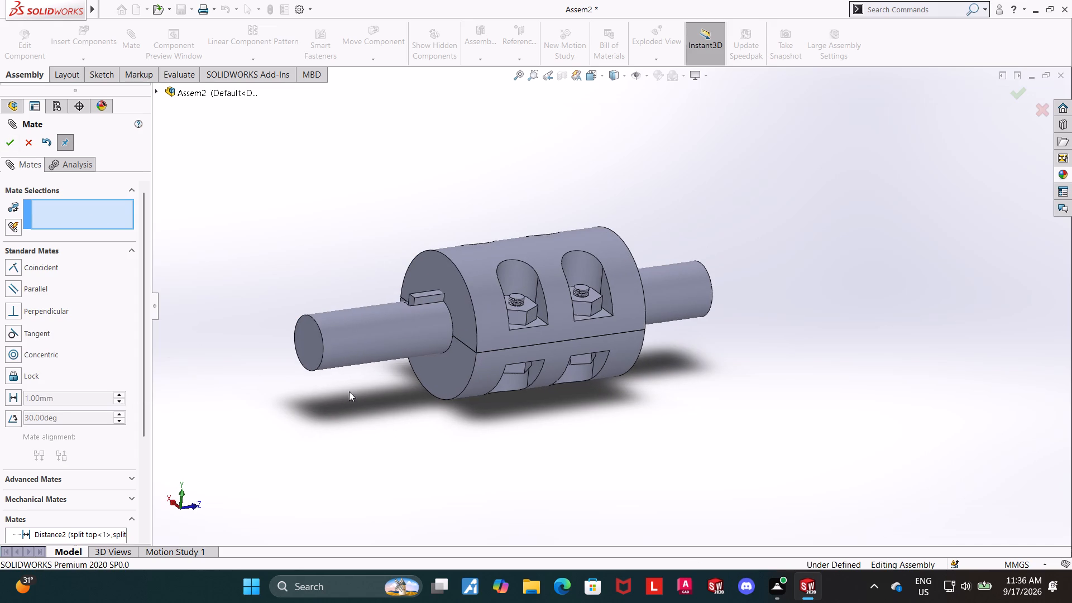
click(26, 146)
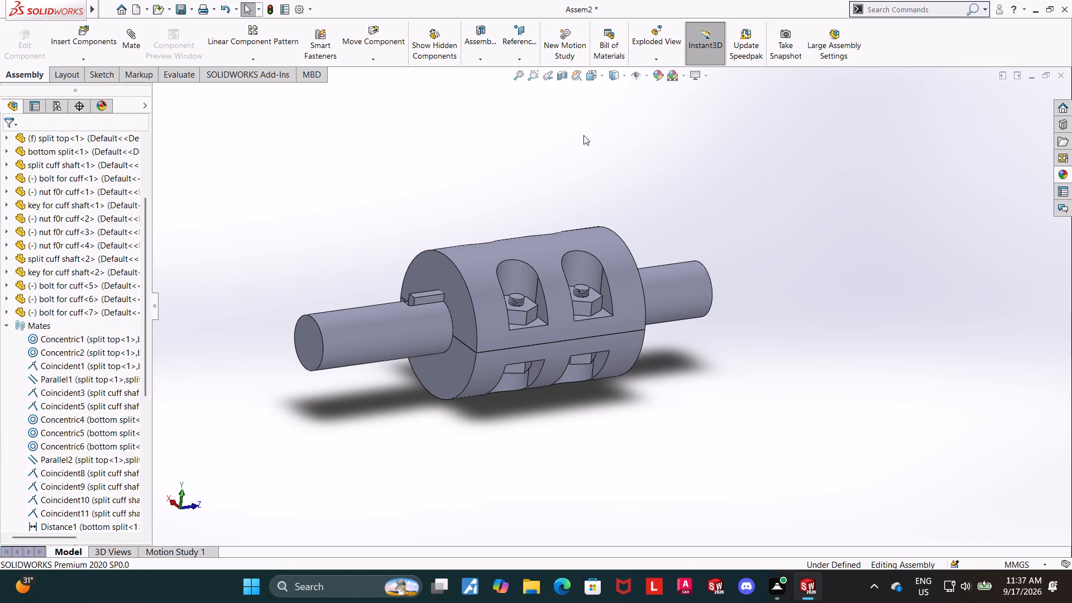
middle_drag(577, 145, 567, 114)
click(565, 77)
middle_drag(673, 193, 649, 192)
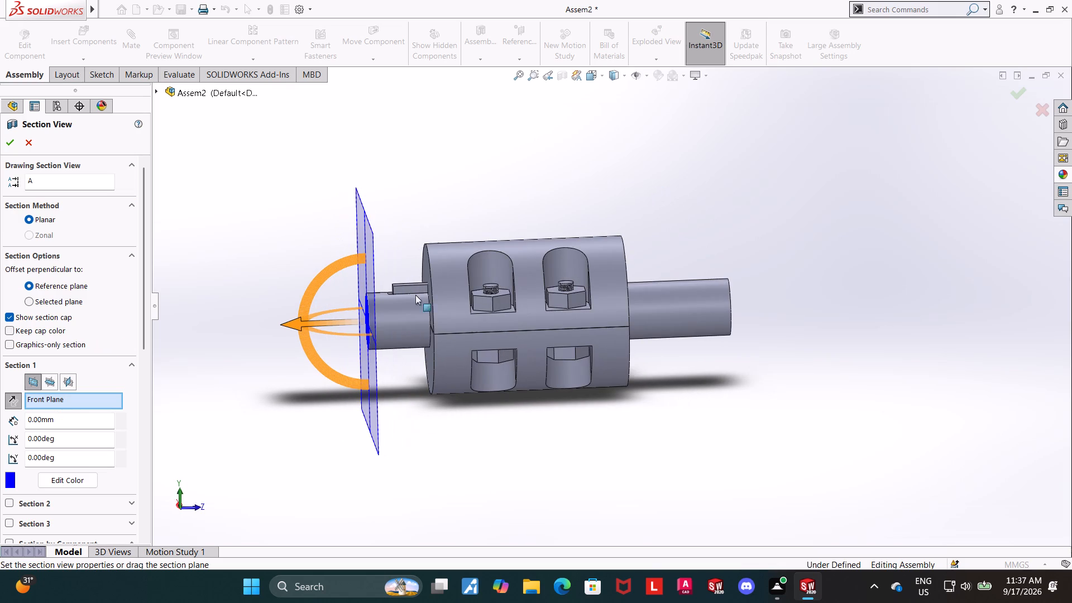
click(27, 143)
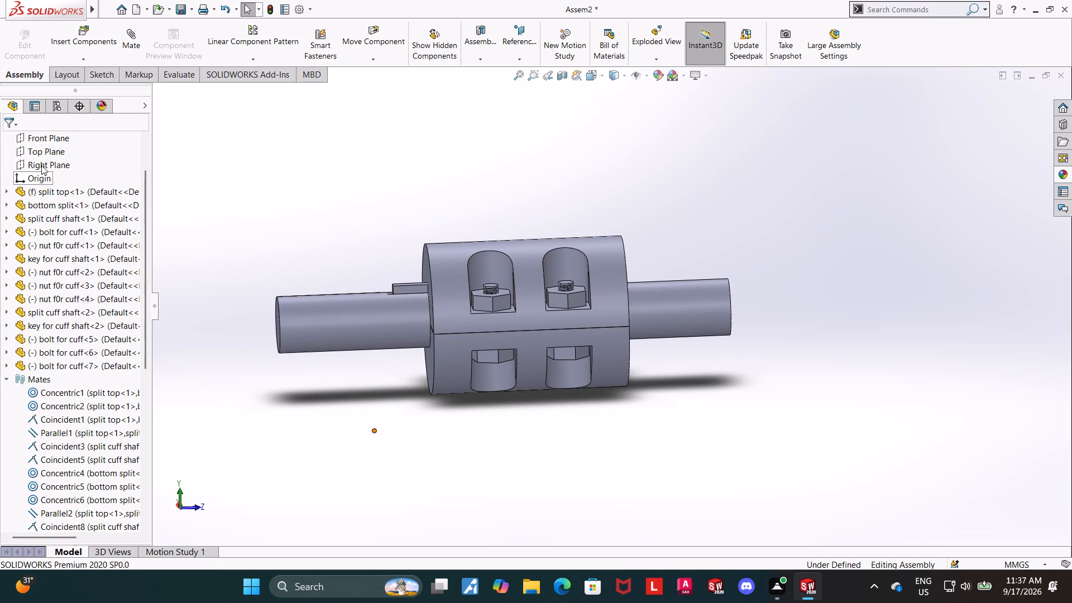
Create a section view of the assembly on the Right Plane, offset 82 mm, cutting lengthwise through the shafts and keys.
click(48, 164)
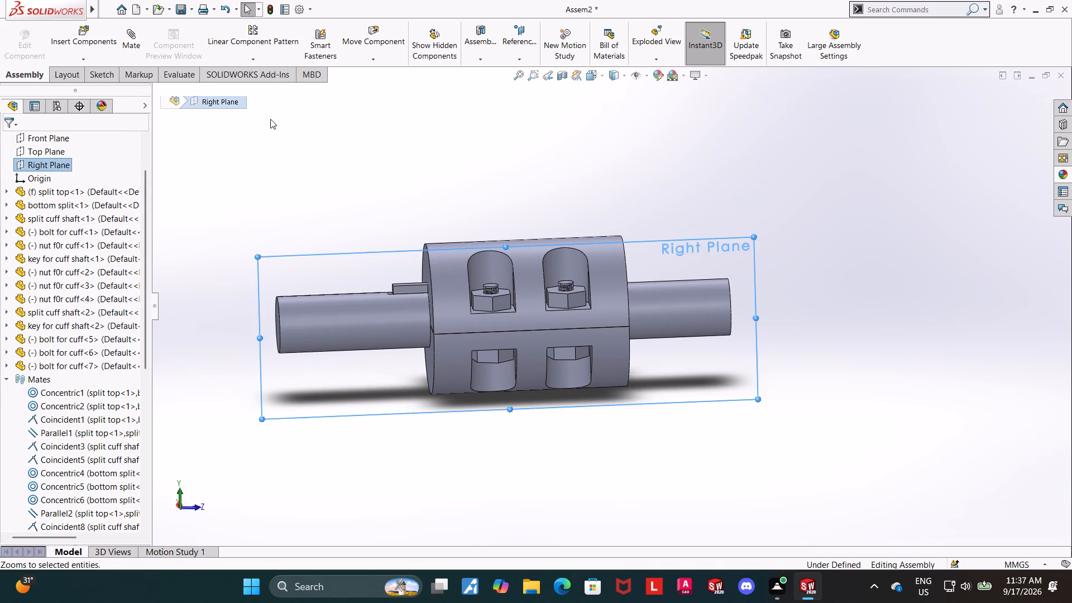
click(561, 76)
middle_drag(580, 136, 572, 114)
middle_drag(937, 308, 1032, 296)
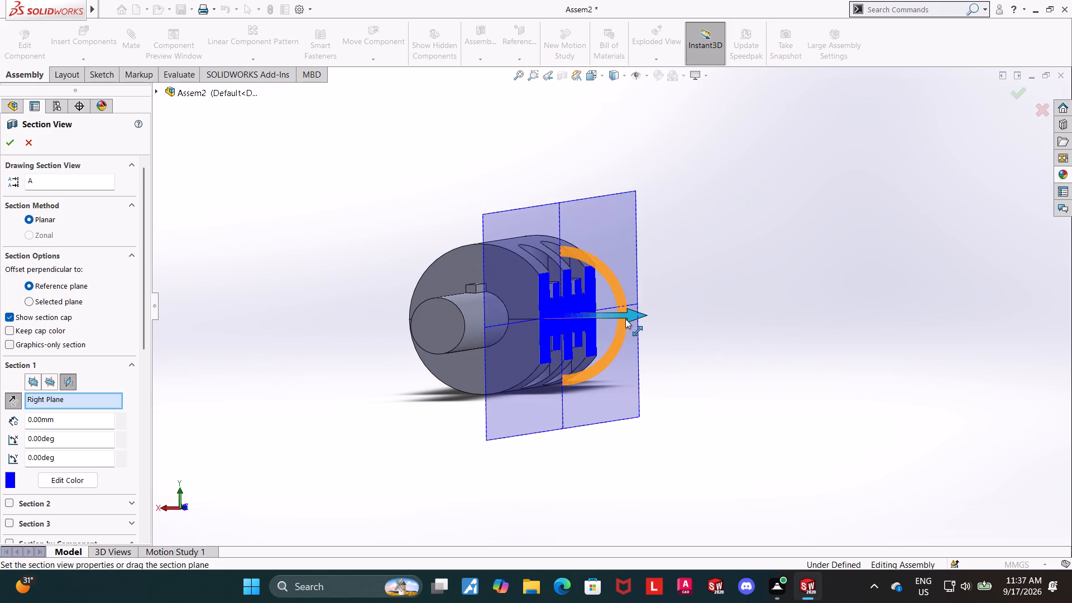
drag(622, 317, 564, 314)
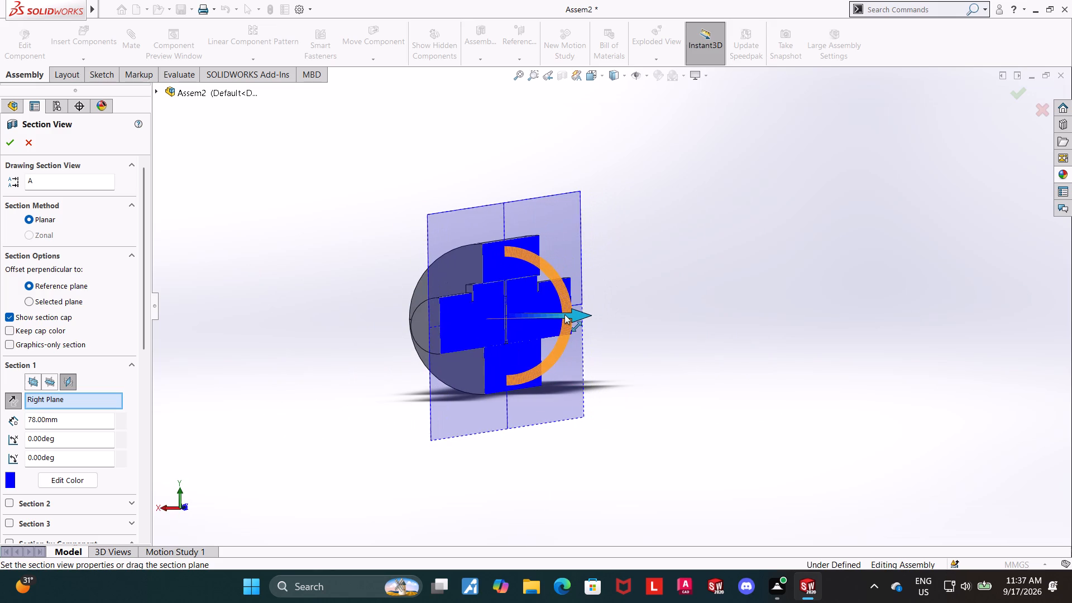
drag(564, 314, 562, 313)
click(850, 285)
middle_drag(816, 266, 770, 269)
middle_drag(940, 194, 884, 209)
click(9, 149)
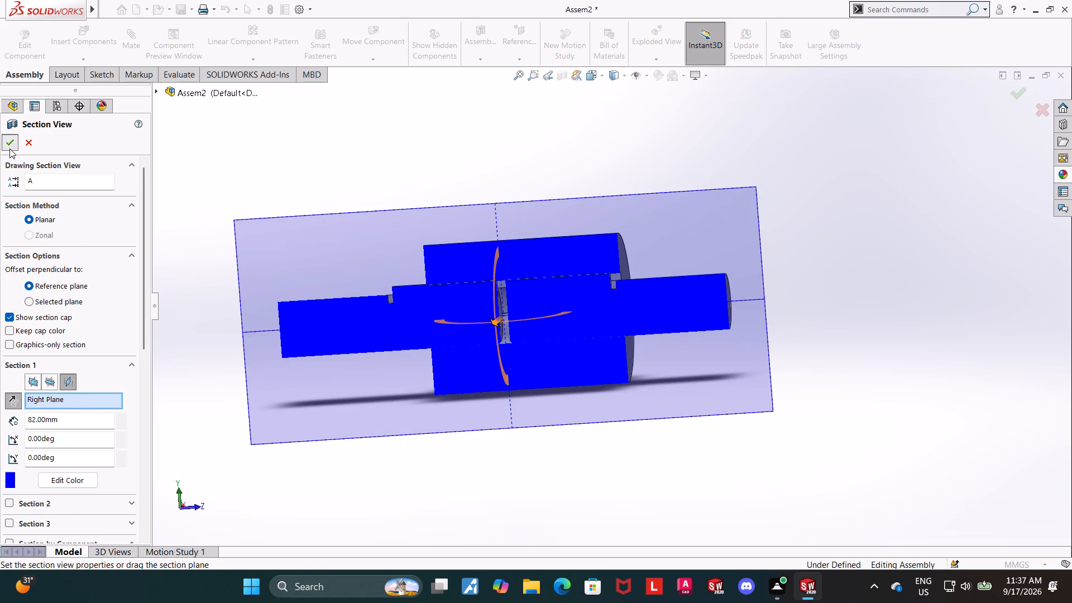
Examine the sectioned shafts, keys and the gap between the shafts in the Left view and from both sides.
middle_drag(780, 164, 767, 145)
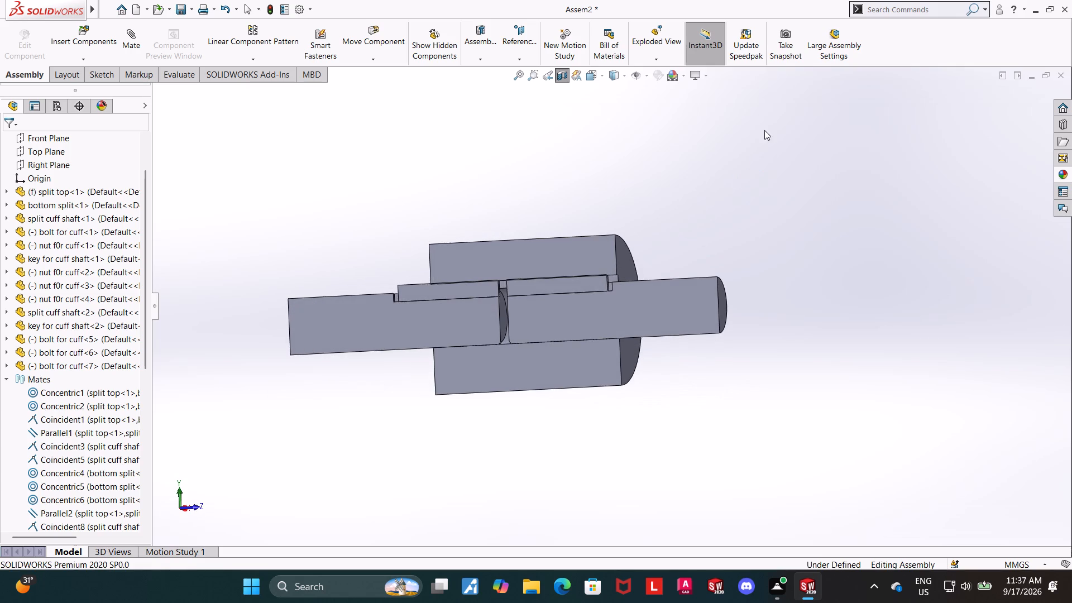
click(593, 75)
click(469, 332)
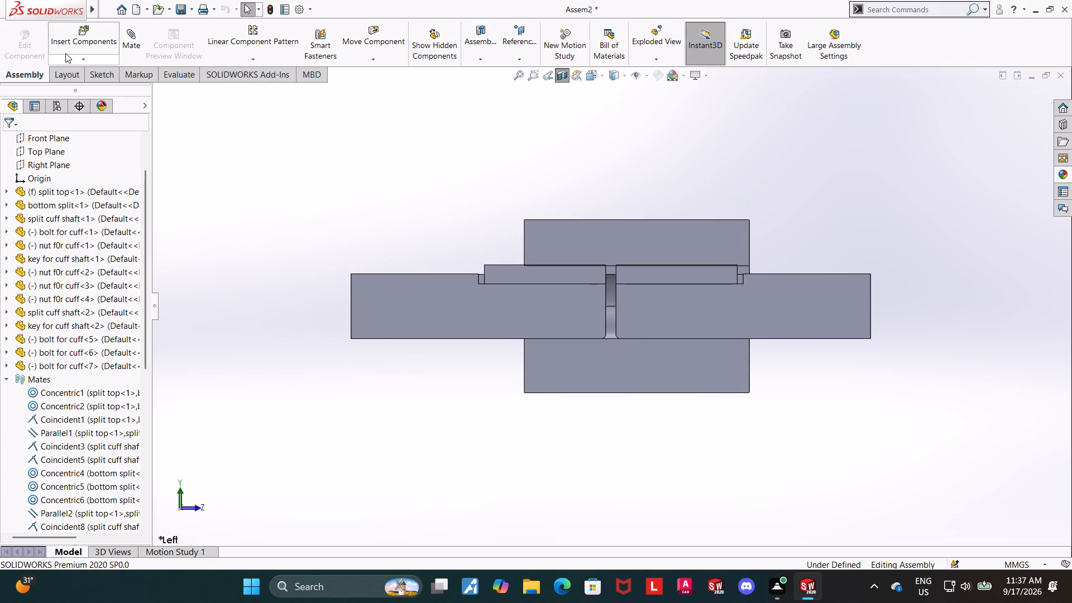
scroll(621, 360, up, 2)
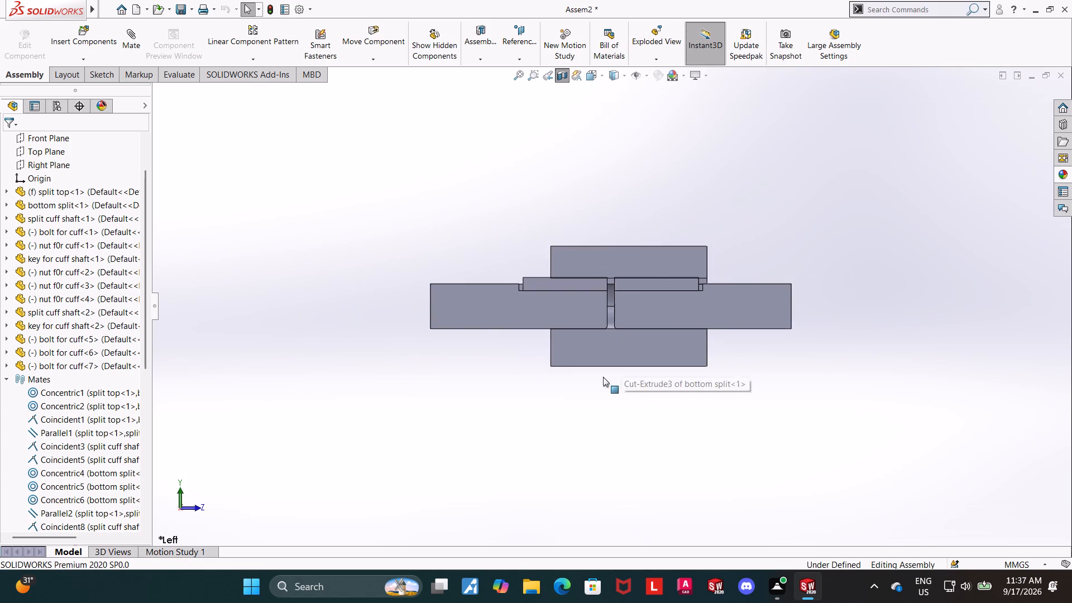
middle_drag(515, 413, 545, 427)
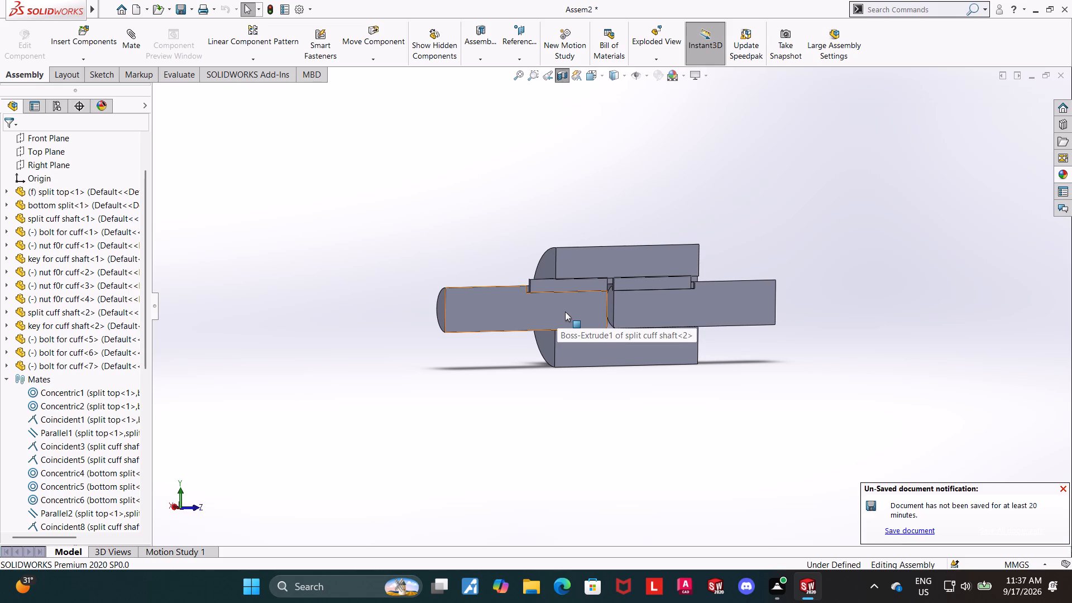
middle_drag(782, 363, 707, 365)
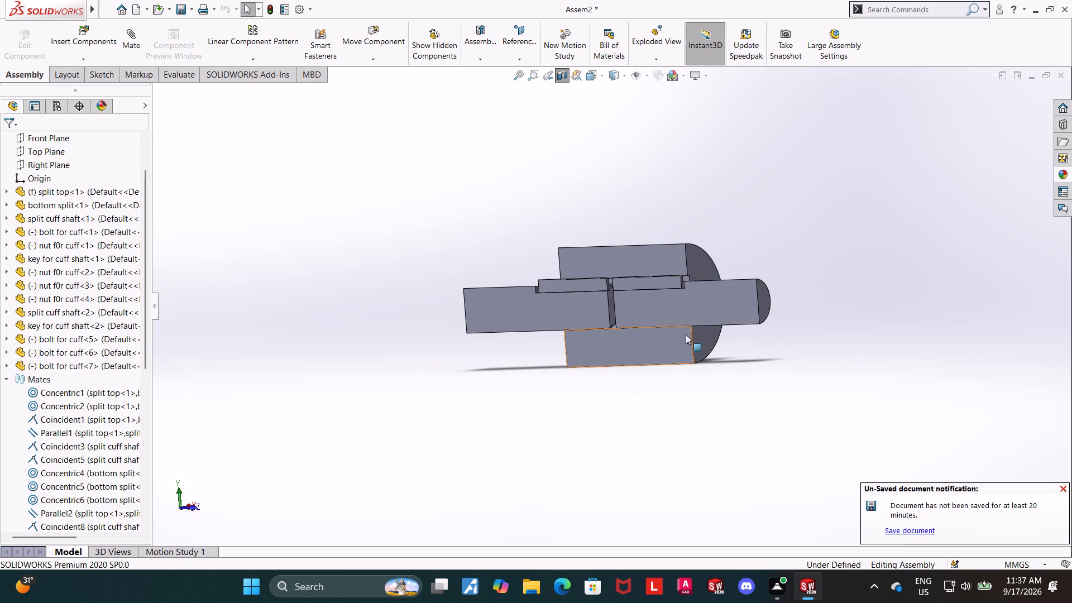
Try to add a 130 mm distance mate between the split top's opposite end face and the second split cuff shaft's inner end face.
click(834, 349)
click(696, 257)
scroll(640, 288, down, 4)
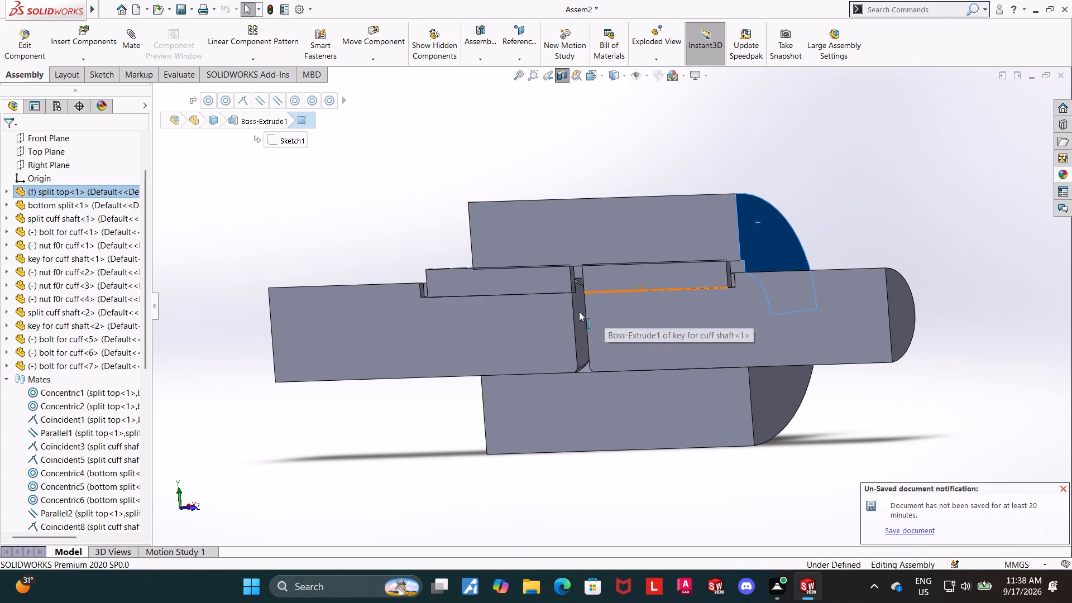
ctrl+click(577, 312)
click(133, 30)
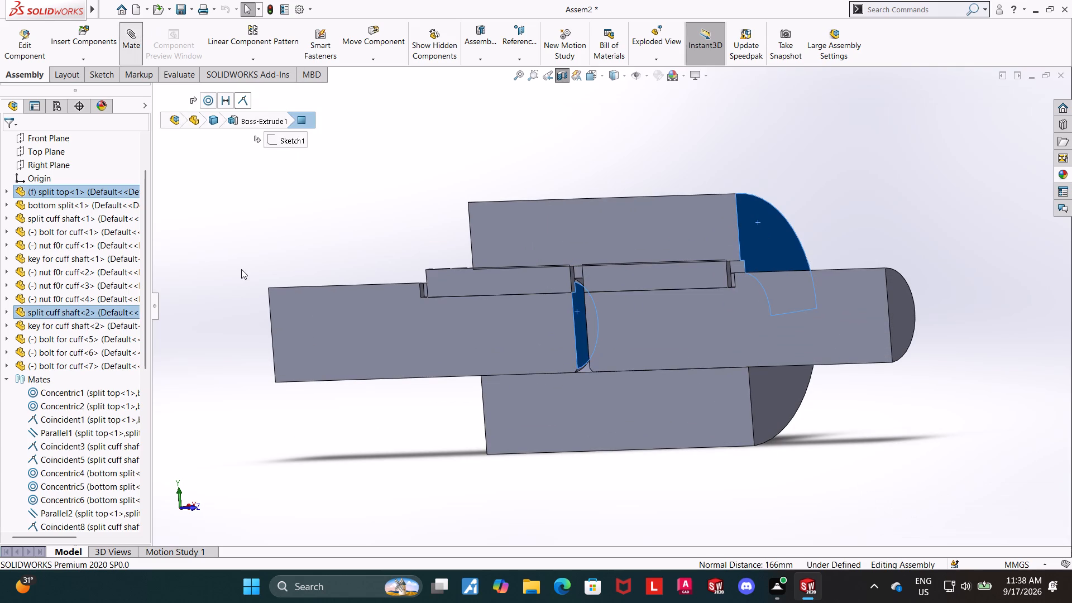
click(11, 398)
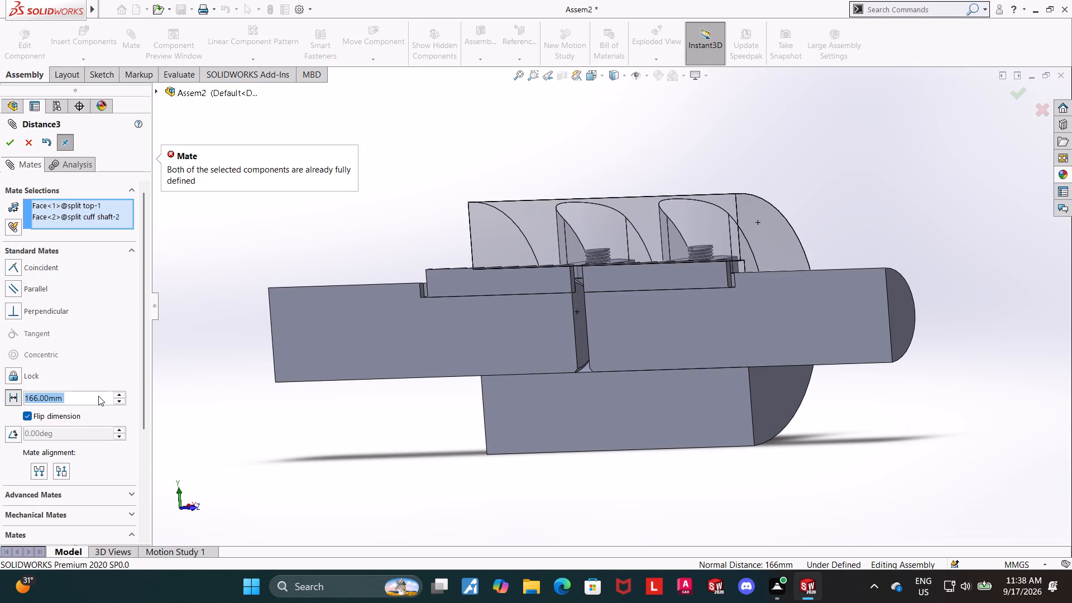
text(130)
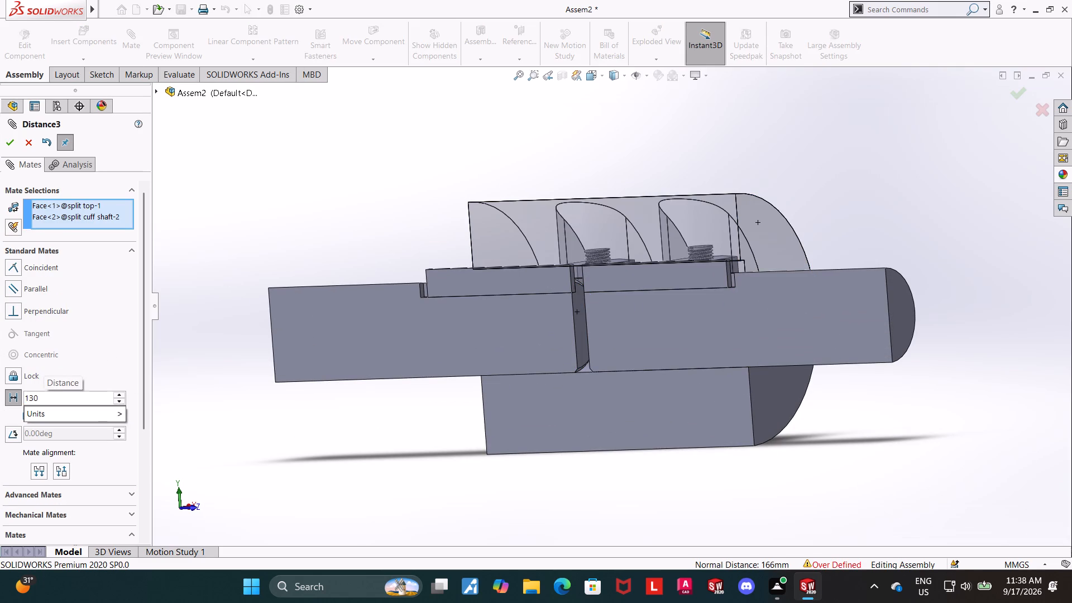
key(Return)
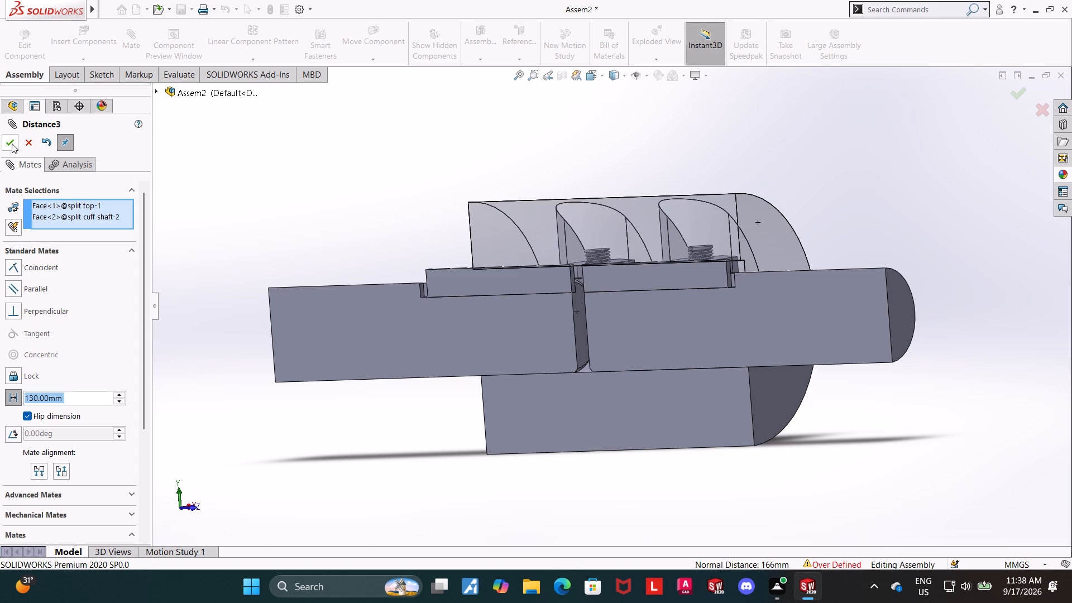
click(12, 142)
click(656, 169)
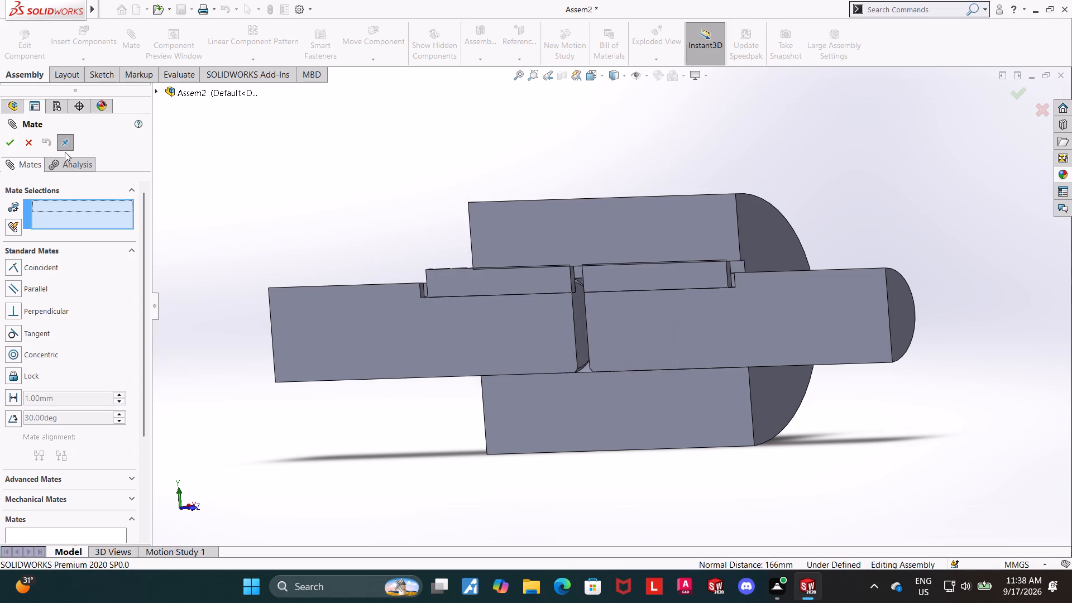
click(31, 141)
Delete the Distance2 mate between split top and the second split cuff shaft.
scroll(78, 367, down, 15)
right_click(51, 519)
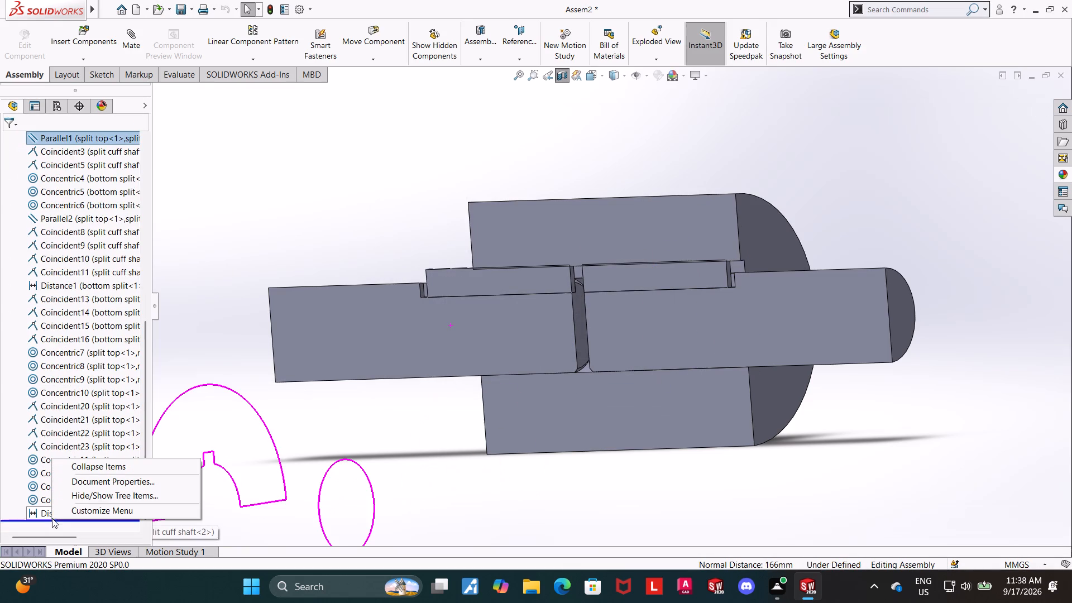
click(537, 495)
right_click(84, 514)
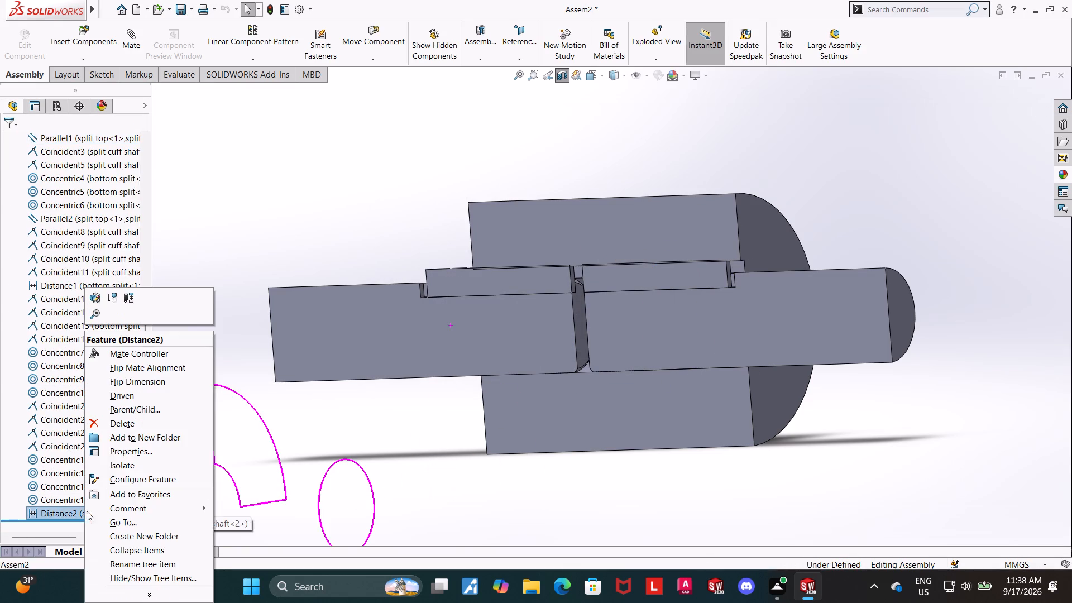
click(118, 431)
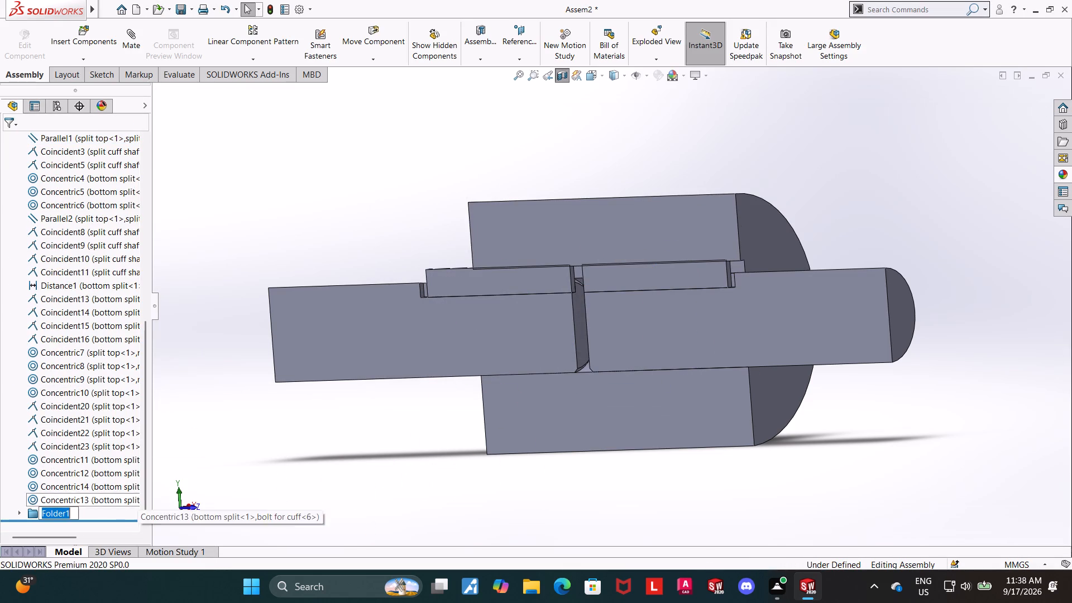
click(18, 510)
right_click(86, 514)
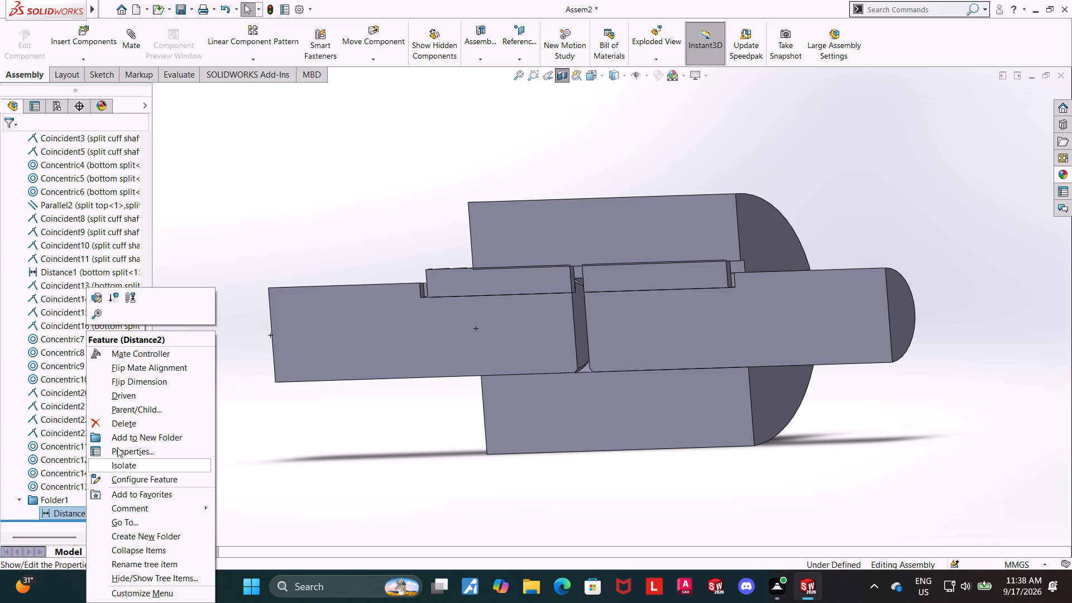
click(121, 429)
click(618, 213)
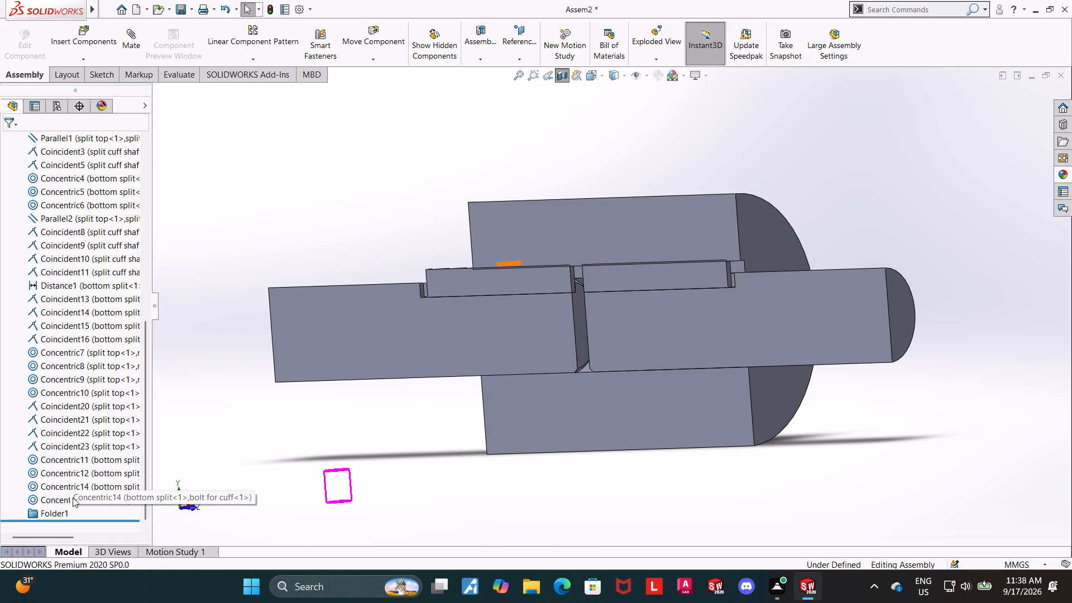
Delete the empty Folder1 from the assembly's mates.
right_click(57, 514)
click(98, 438)
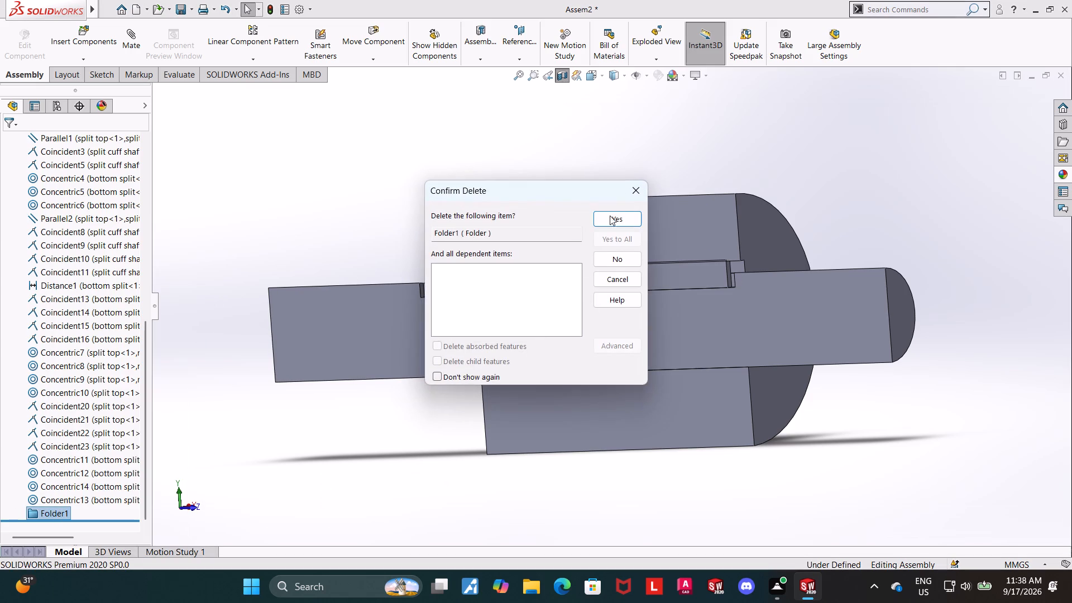
click(621, 217)
click(987, 456)
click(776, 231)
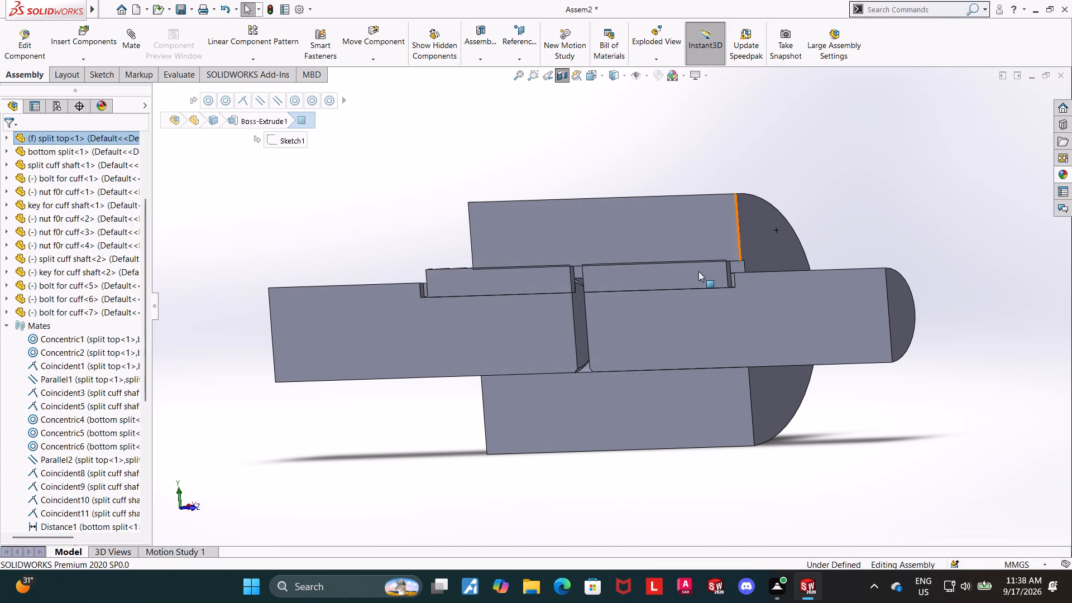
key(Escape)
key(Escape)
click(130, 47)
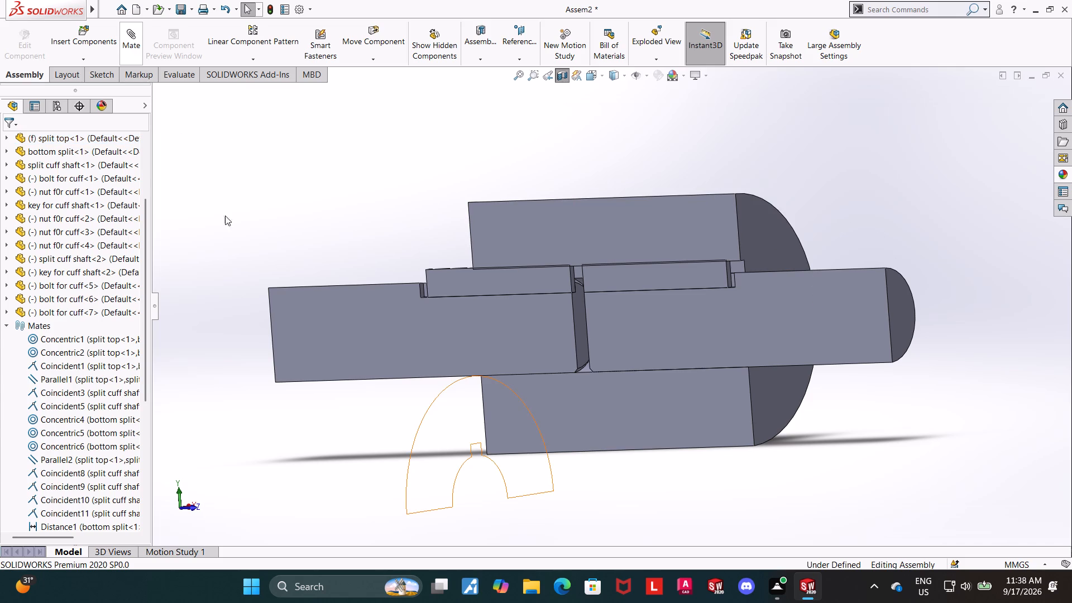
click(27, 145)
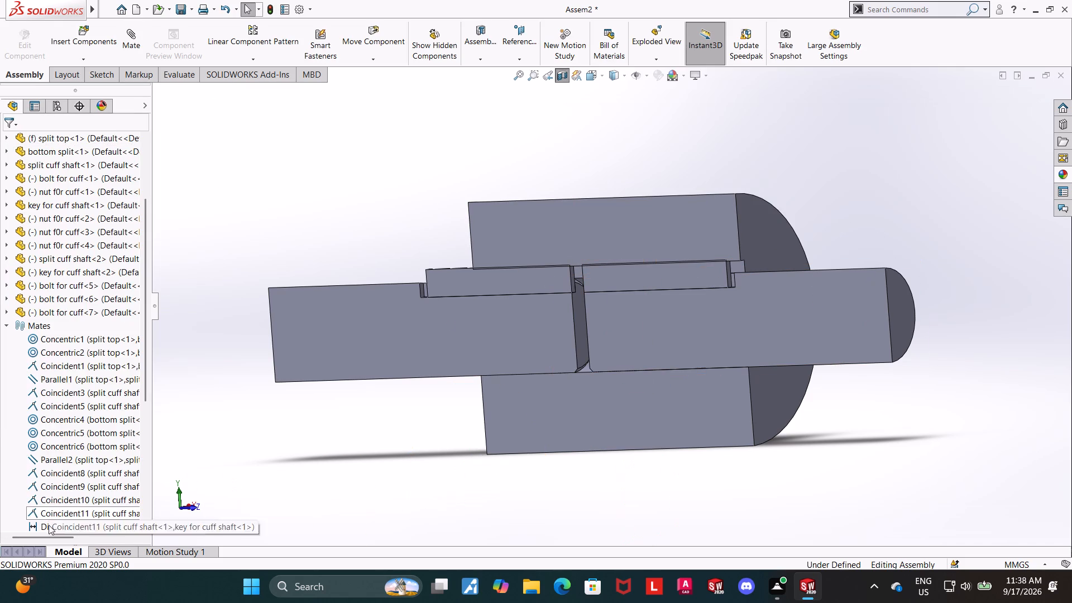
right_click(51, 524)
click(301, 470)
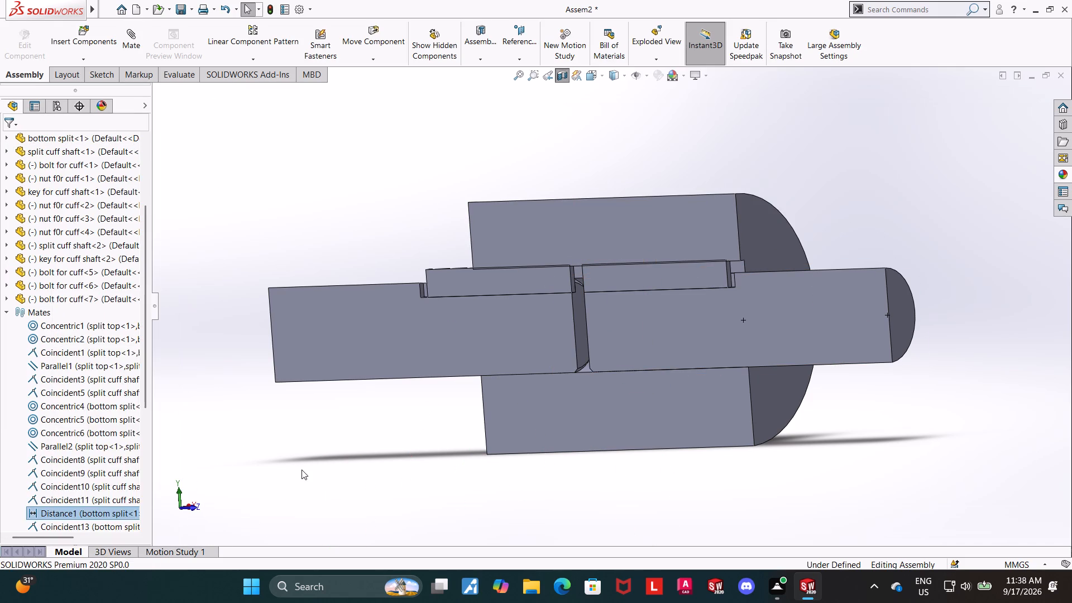
Add a 130 mm distance mate between the split top's end face at the first shaft's side and the second split cuff shaft's inner end face.
scroll(101, 463, down, 11)
scroll(80, 513, up, 6)
scroll(82, 491, down, 15)
scroll(429, 466, up, 5)
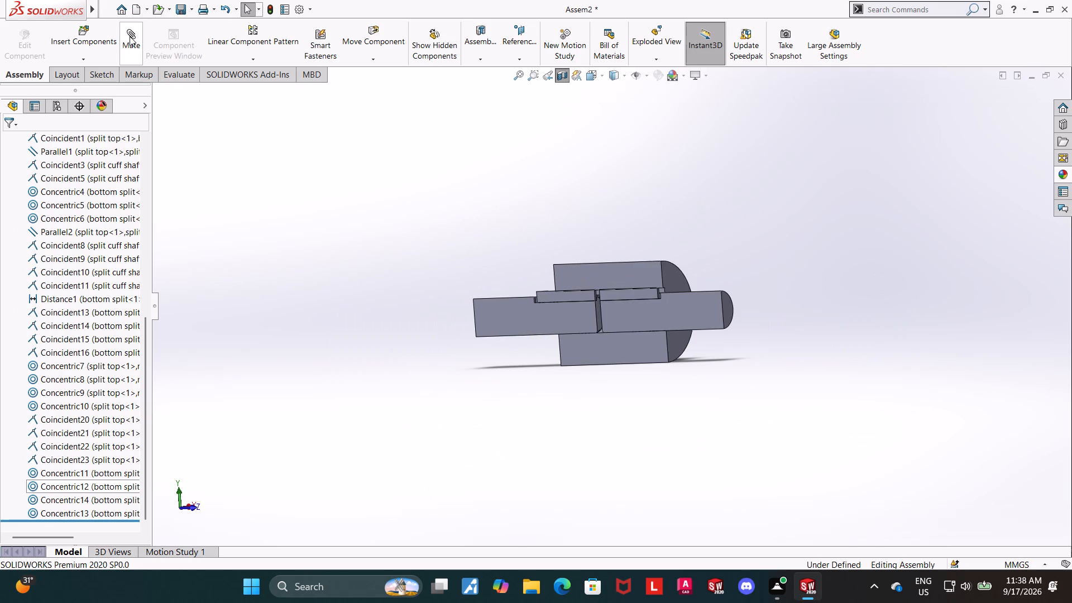
click(130, 36)
scroll(785, 267, down, 3)
click(562, 295)
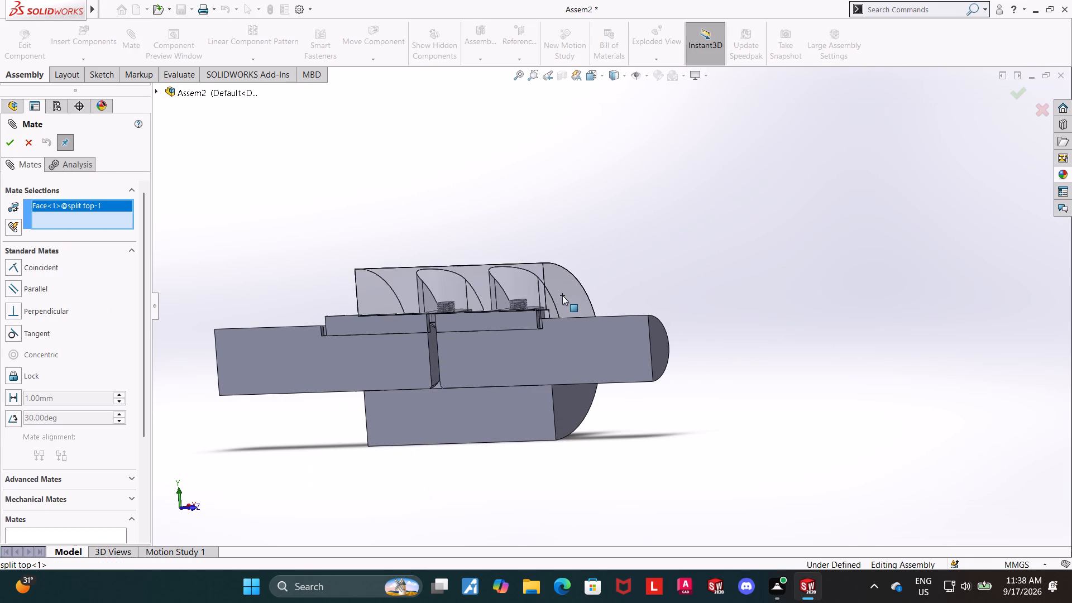
middle_drag(745, 329, 732, 333)
ctrl+scroll(424, 347, down, 6)
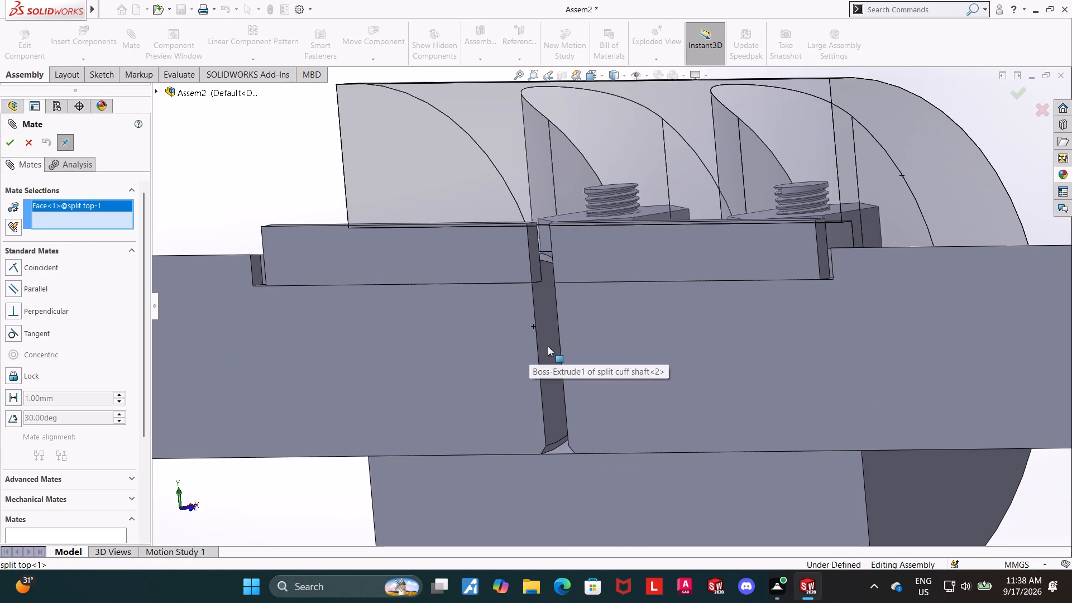
click(548, 346)
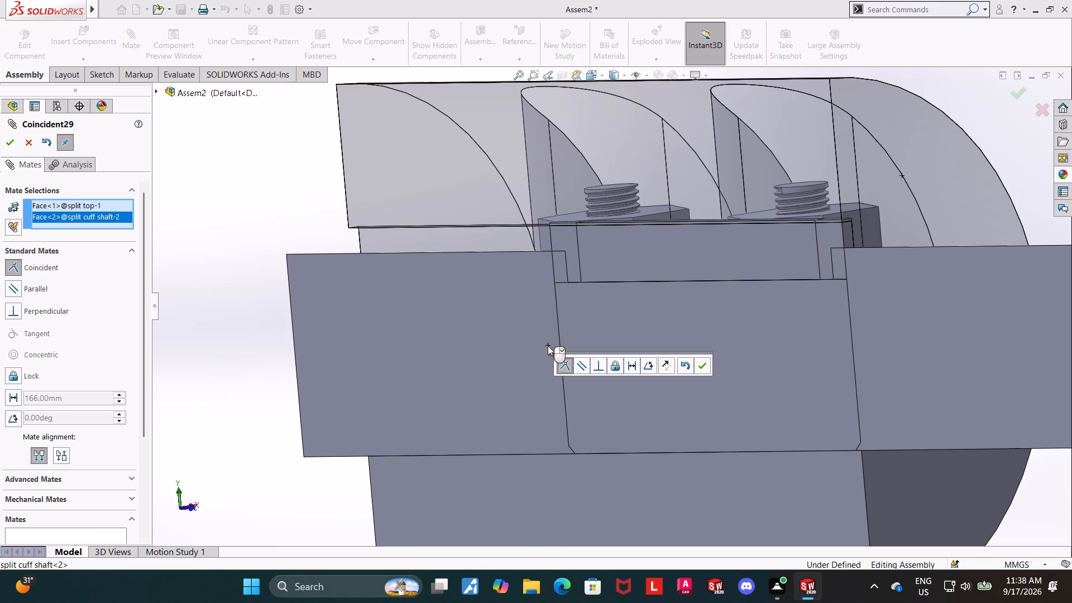
click(16, 401)
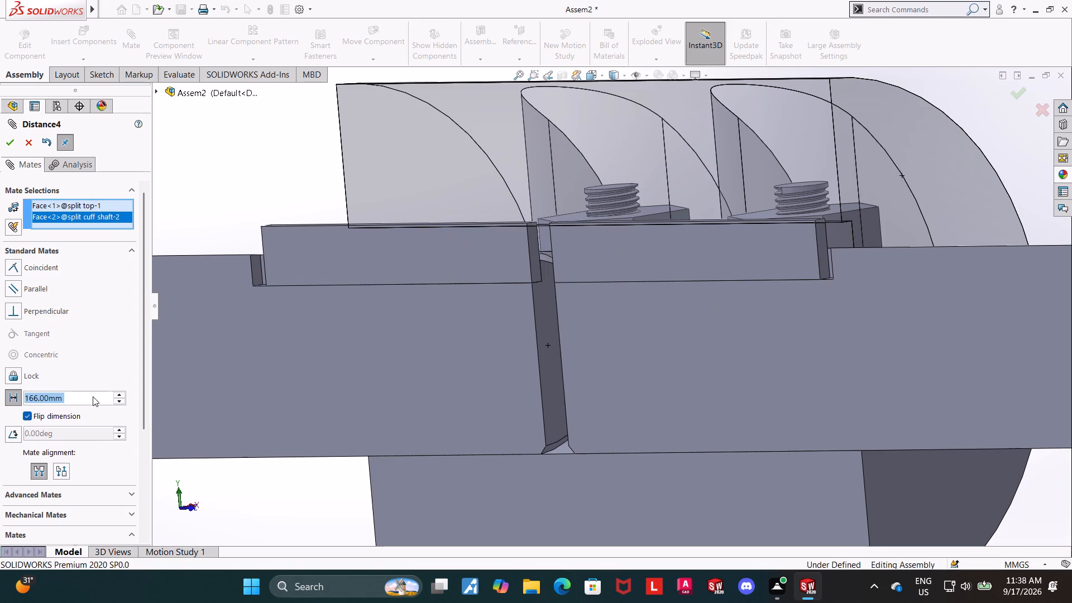
text(130)
key(Return)
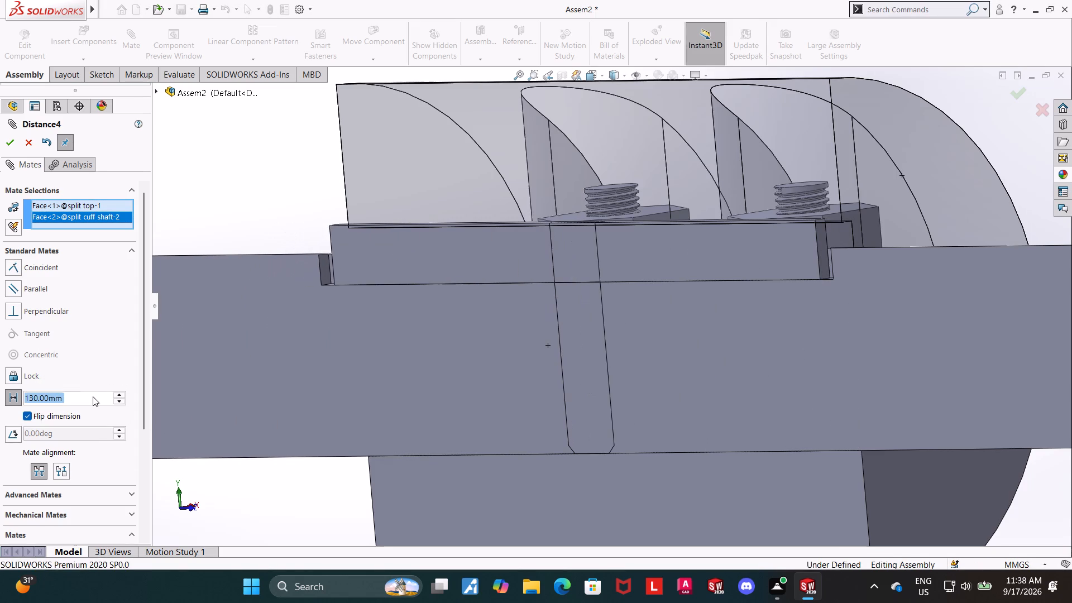
click(3, 144)
Inspect the sectioned joint between the shafts from the side and test whether either shaft can slide lengthwise out of the cuff.
scroll(297, 321, up, 6)
middle_drag(538, 421, 541, 420)
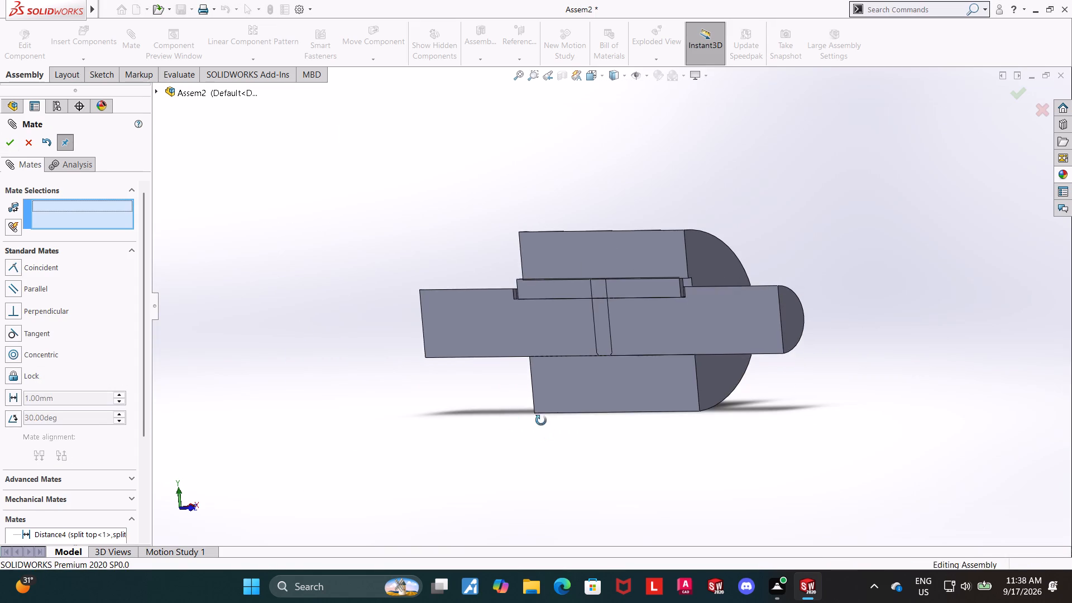
middle_drag(541, 420, 573, 405)
drag(746, 311, 854, 309)
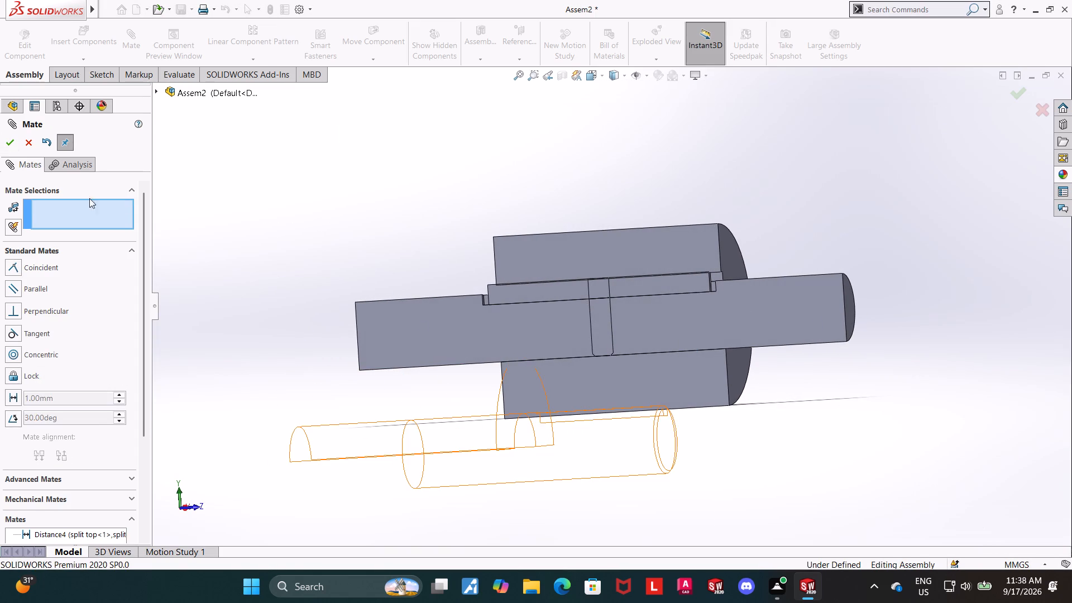
key(Escape)
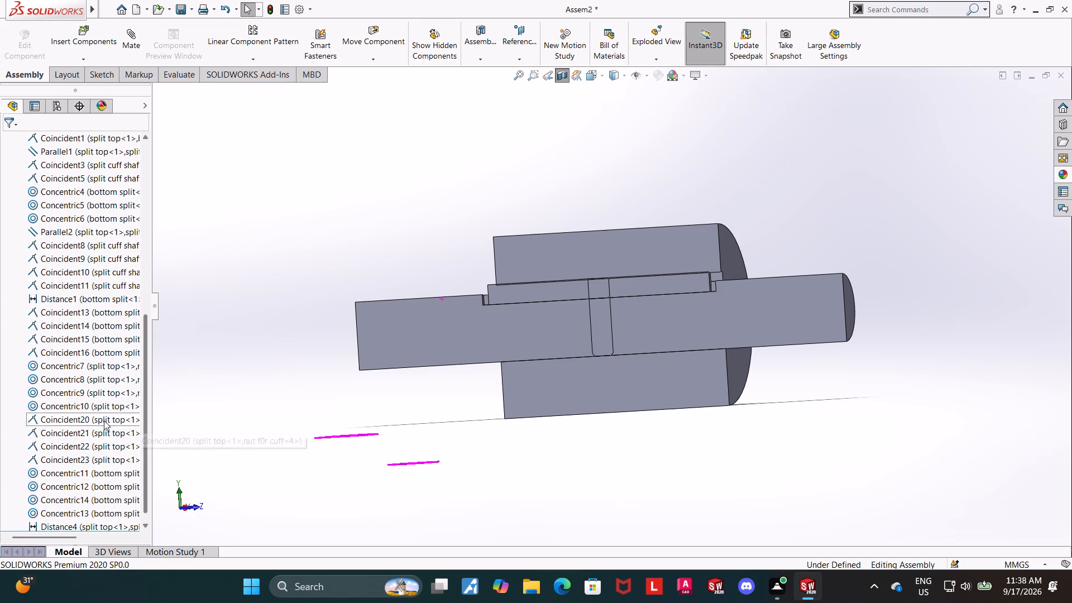
scroll(108, 423, down, 5)
middle_drag(836, 433, 860, 447)
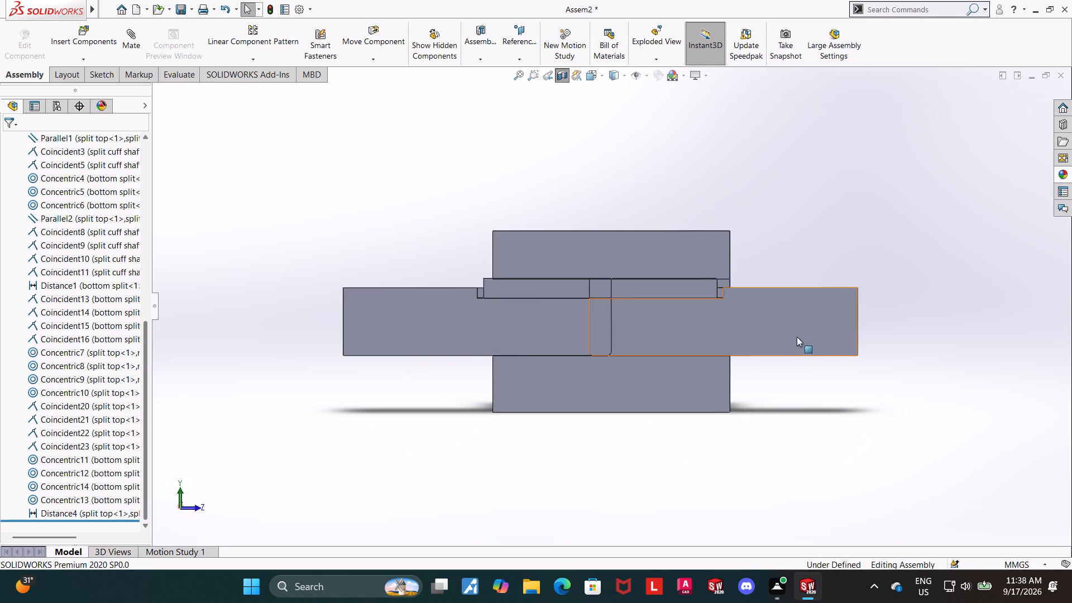
drag(792, 330, 956, 325)
click(918, 399)
drag(750, 326, 942, 317)
click(856, 400)
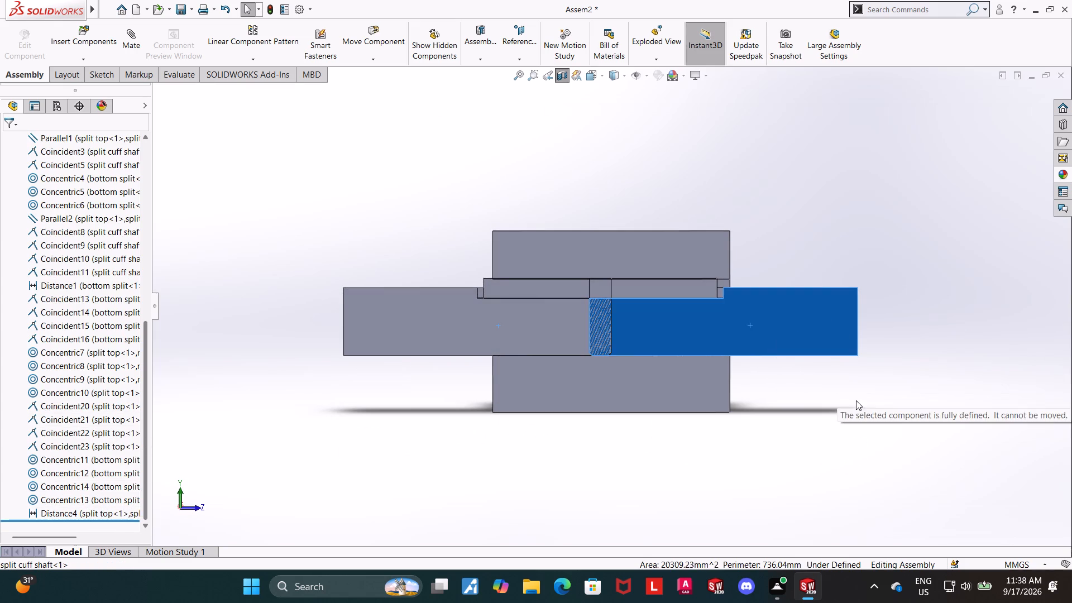
drag(472, 319, 265, 310)
drag(894, 449, 908, 452)
drag(738, 320, 892, 318)
click(992, 388)
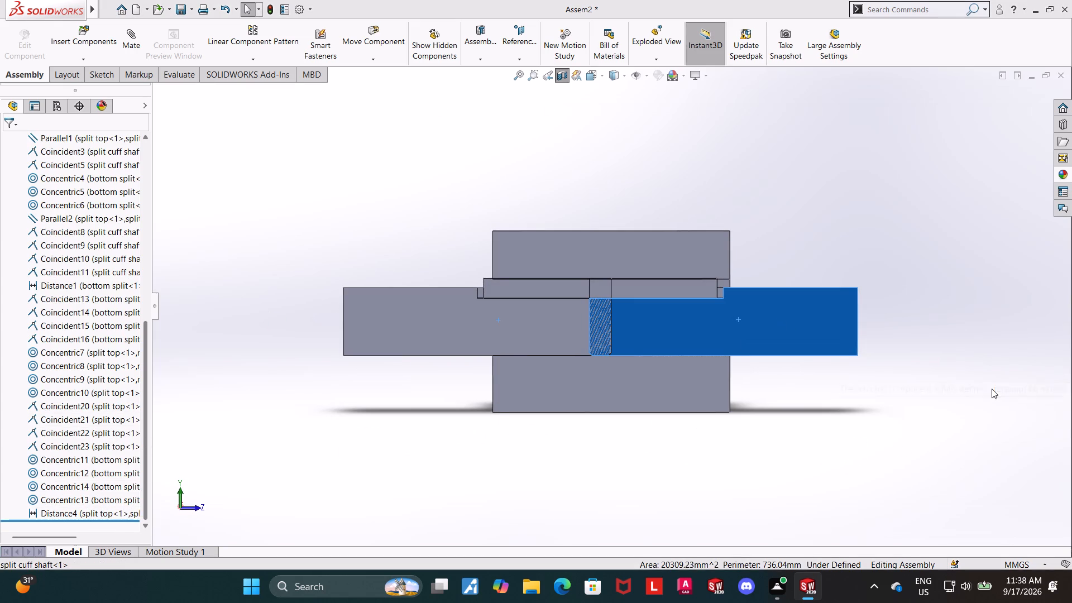
scroll(836, 385, up, 2)
key(Escape)
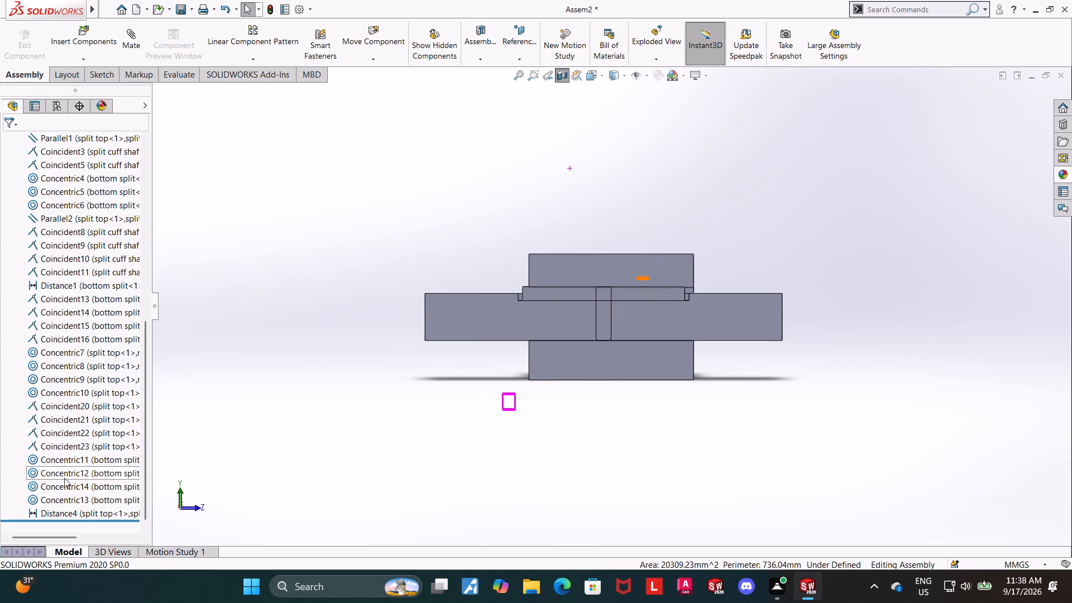
Delete the Distance1 mate between the bottom split and the first split cuff shaft.
double_click(55, 286)
right_click(55, 286)
right_click(55, 286)
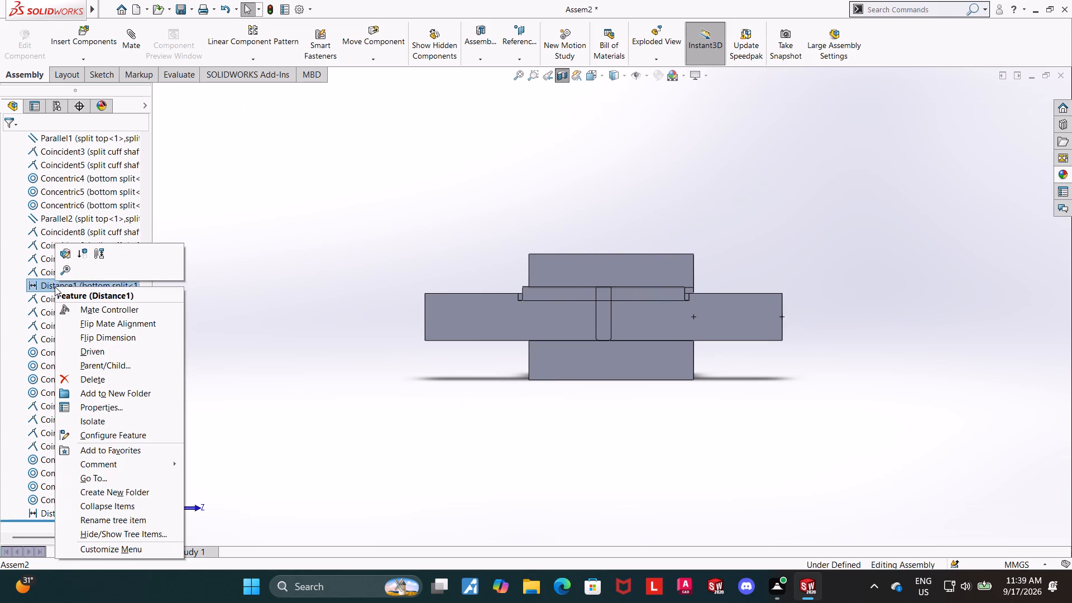
click(83, 381)
click(629, 217)
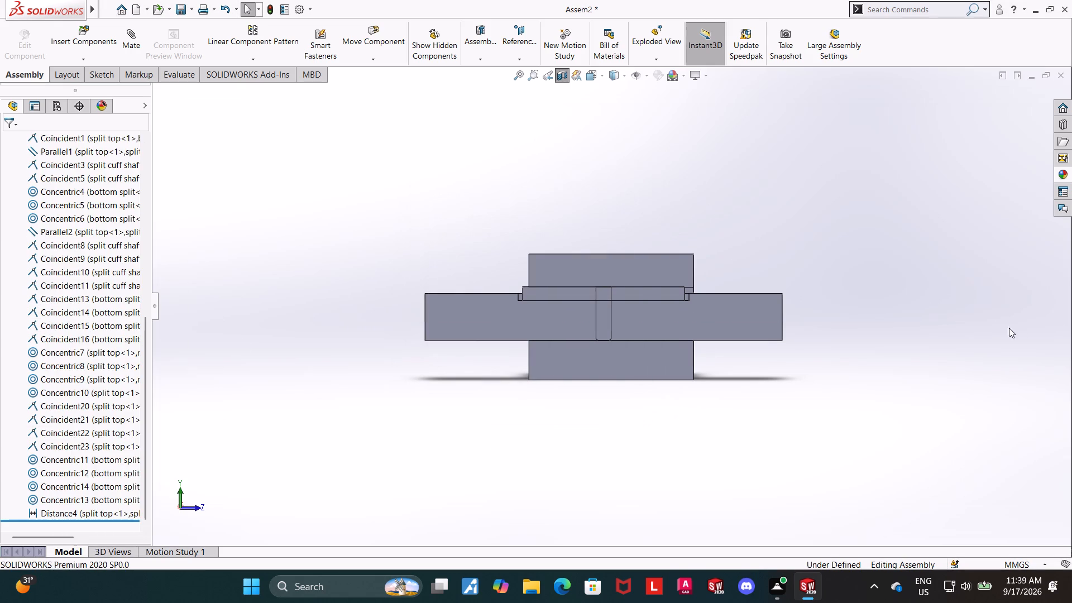
click(1009, 328)
Slide the first split cuff shaft out of the cuff and mate its inner end face 130 mm from the split top's opposite end face.
drag(728, 323, 875, 317)
click(899, 408)
middle_drag(834, 394, 909, 392)
click(574, 274)
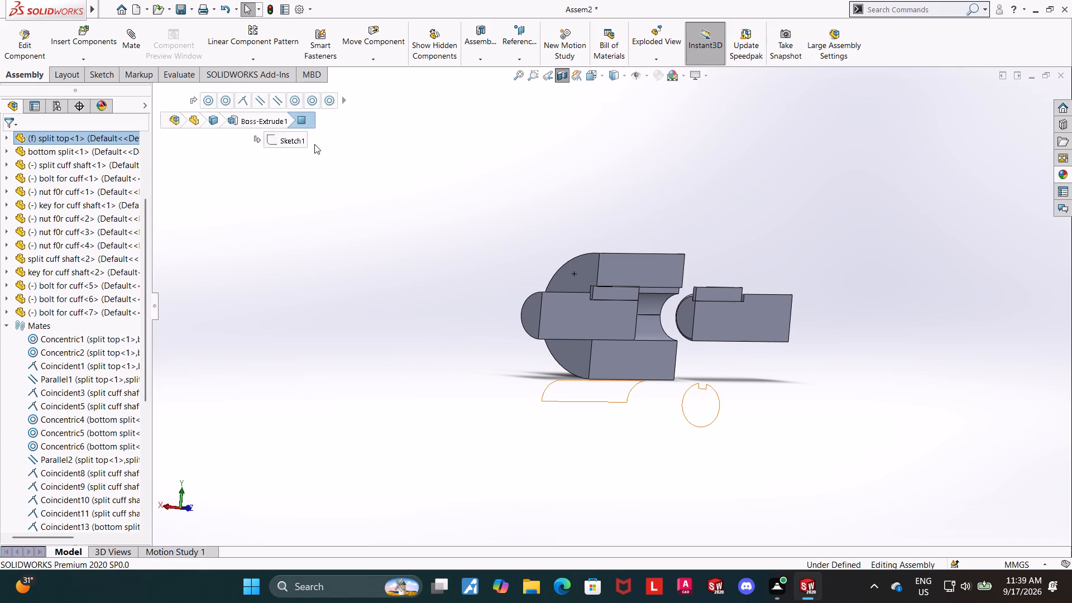
key(Escape)
click(125, 49)
scroll(596, 260, down, 4)
click(576, 298)
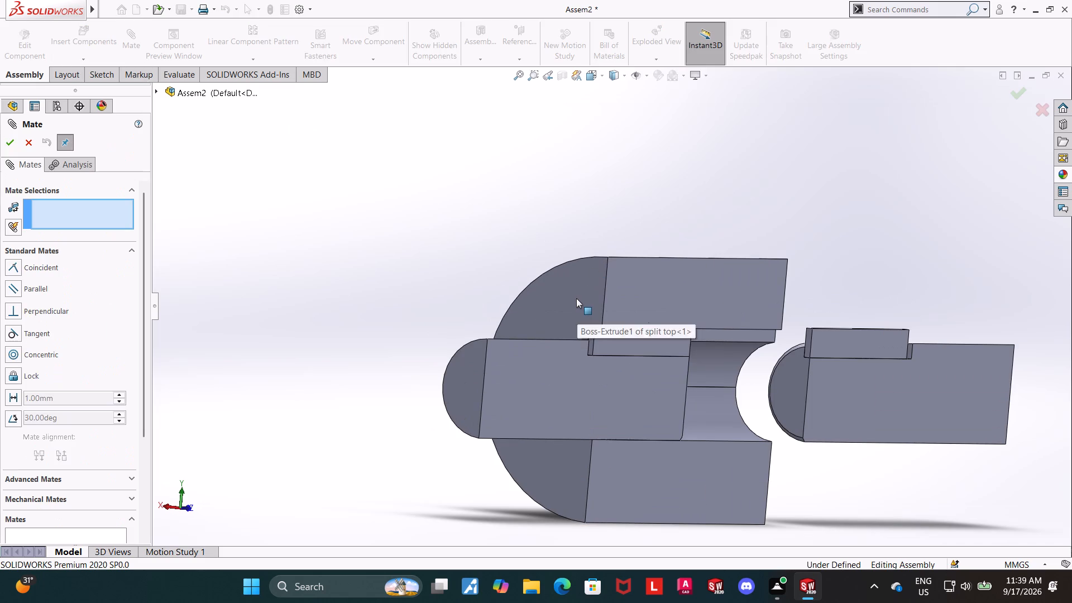
click(791, 374)
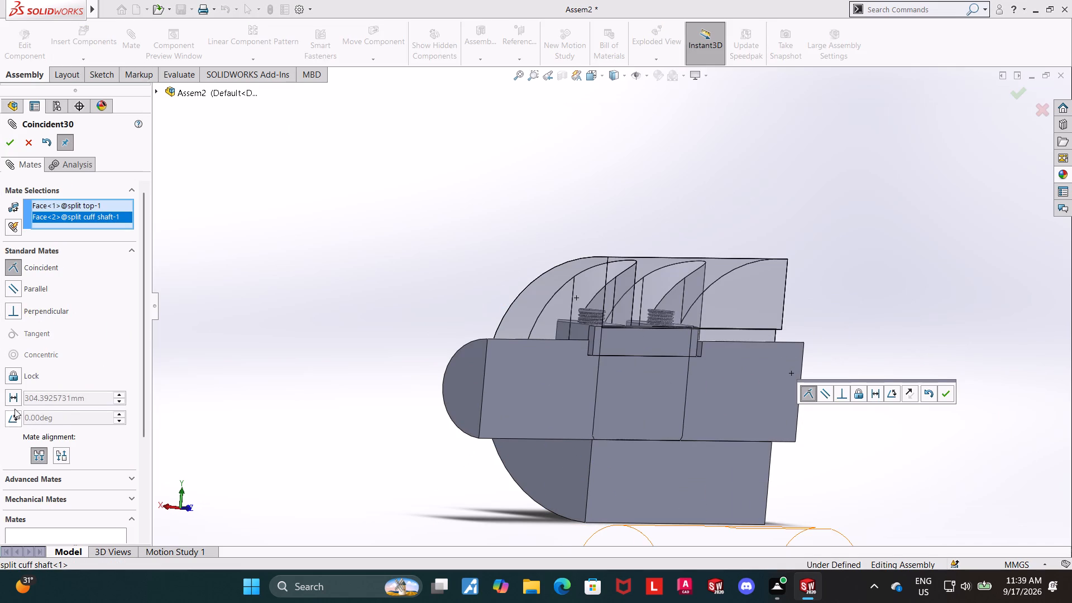
click(13, 396)
text(130)
key(Return)
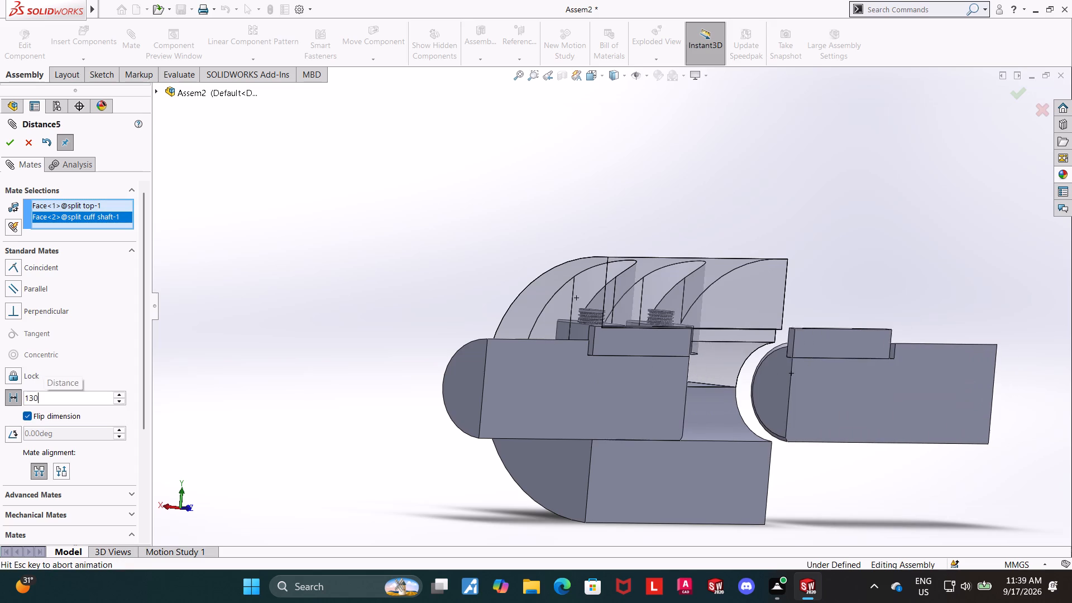
click(2, 140)
scroll(311, 320, up, 1)
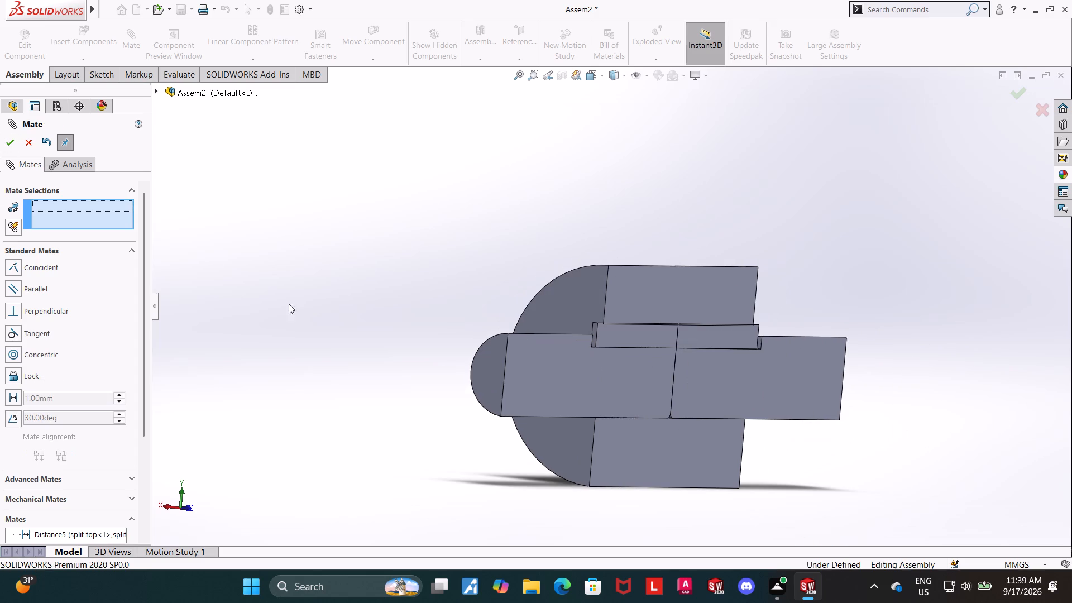
middle_drag(277, 303, 238, 290)
click(1014, 97)
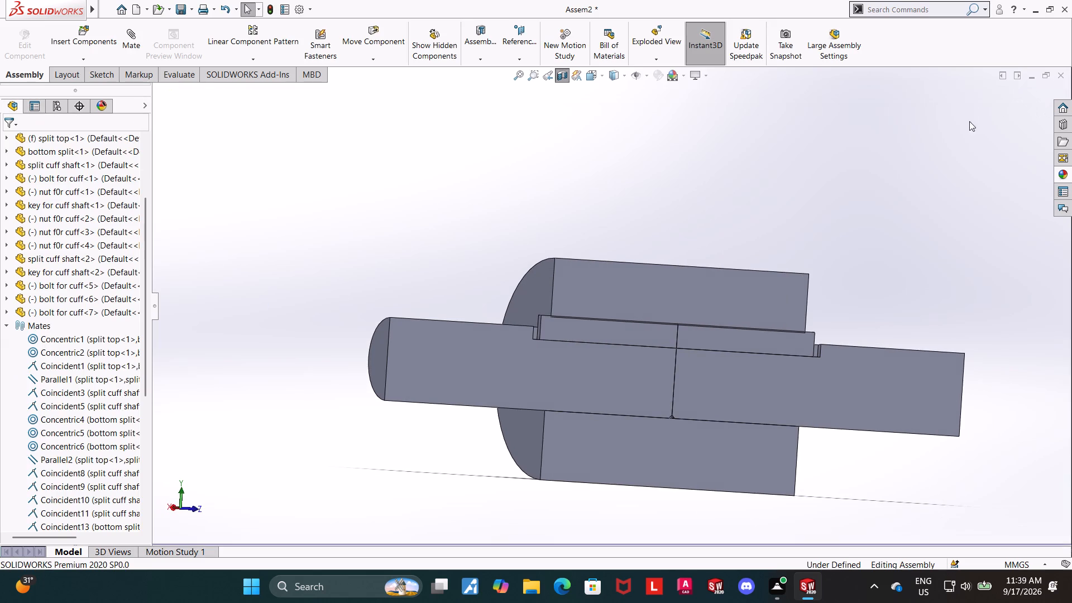
Turn off the section view of the assembly.
middle_drag(946, 134, 926, 138)
click(561, 76)
Examine the complete coupling from several angles, including the bolts, nuts, keys and both protruding shafts.
middle_drag(693, 181, 670, 188)
scroll(671, 188, up, 4)
middle_drag(474, 209, 506, 305)
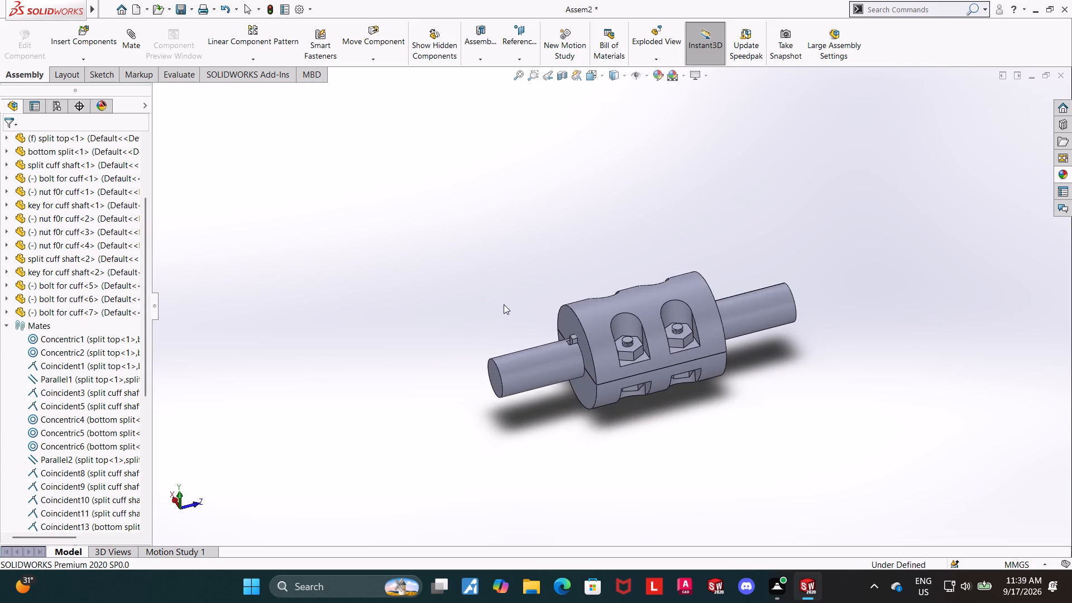
scroll(503, 296, up, 5)
scroll(845, 241, down, 4)
middle_drag(717, 288, 731, 317)
scroll(343, 346, up, 6)
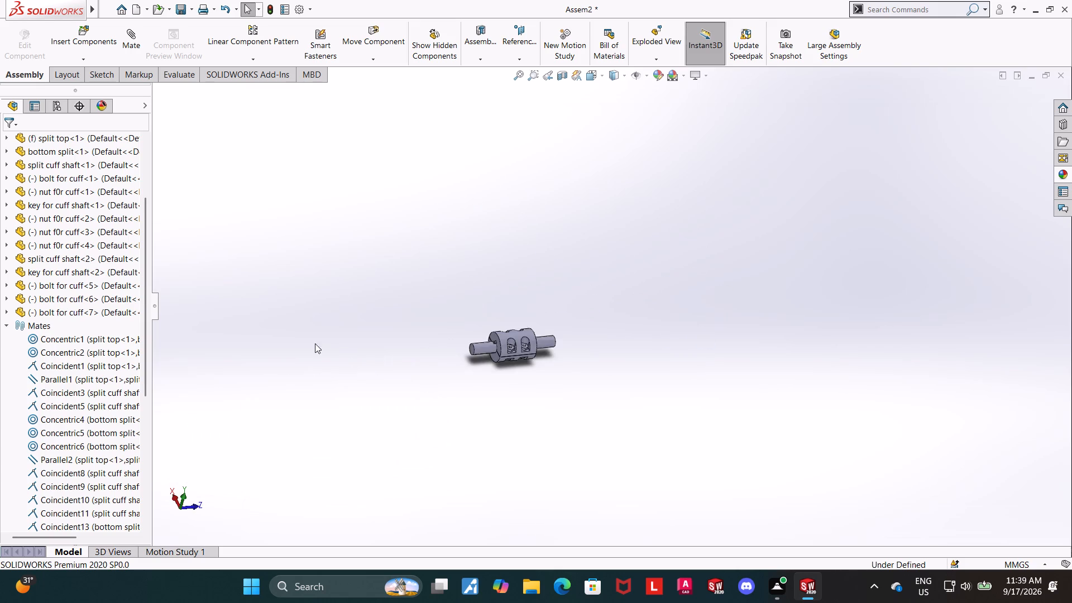
scroll(461, 353, down, 5)
middle_drag(717, 360, 733, 322)
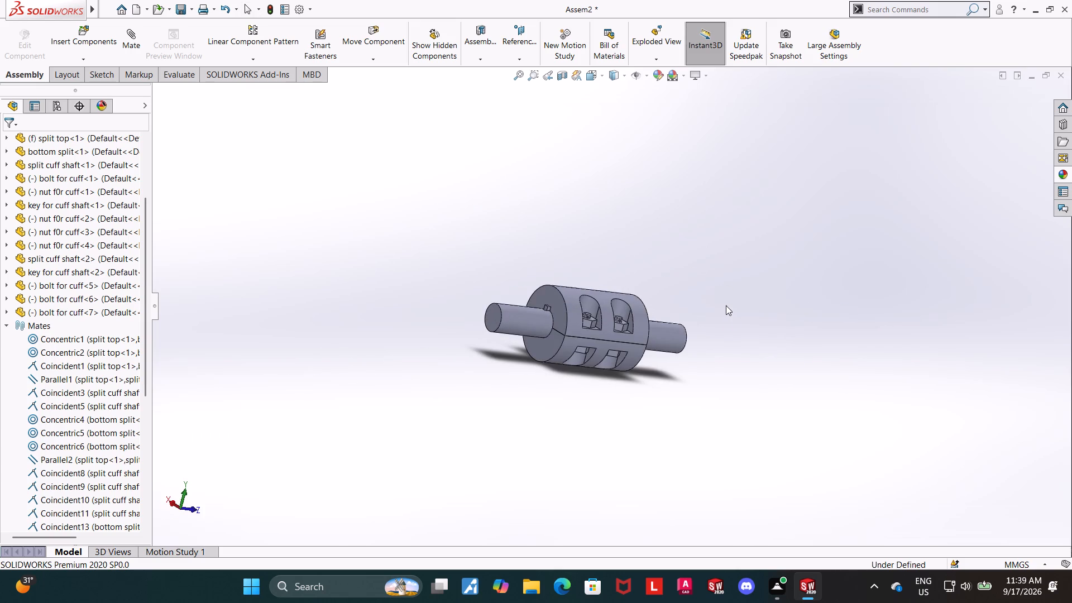
middle_drag(722, 309, 682, 343)
middle_drag(719, 317, 719, 381)
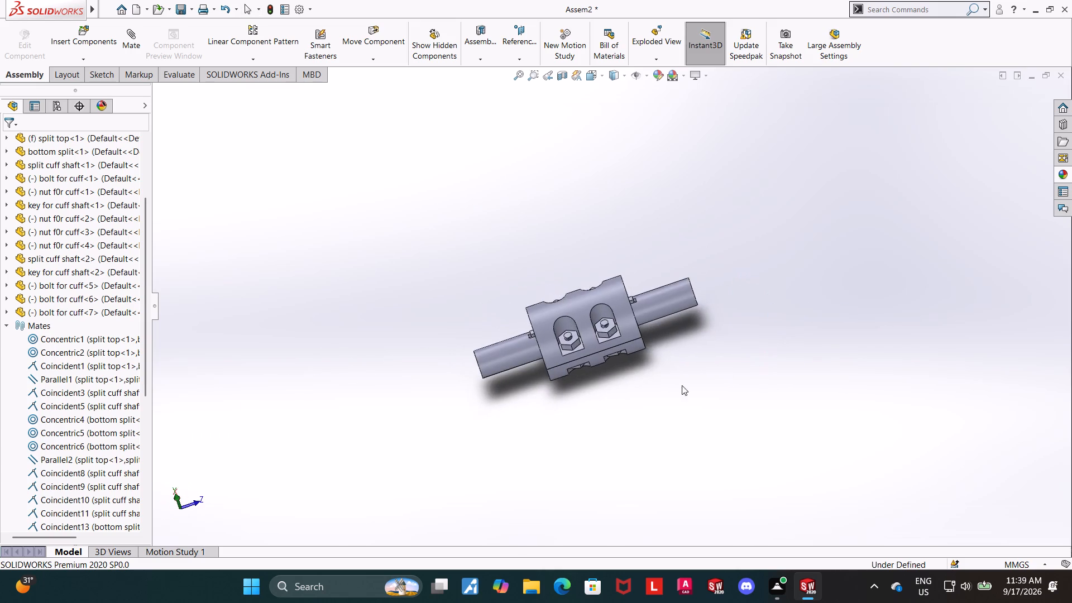
middle_drag(624, 379, 655, 341)
middle_click(652, 344)
scroll(650, 346, down, 4)
scroll(347, 322, up, 2)
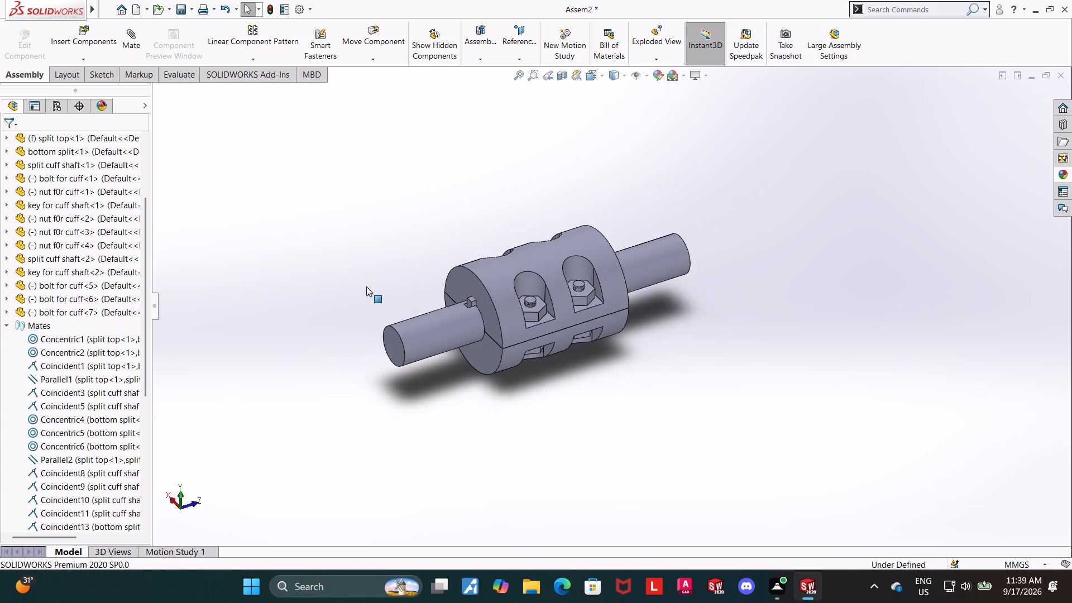
scroll(371, 282, down, 3)
scroll(742, 324, up, 1)
scroll(819, 316, down, 1)
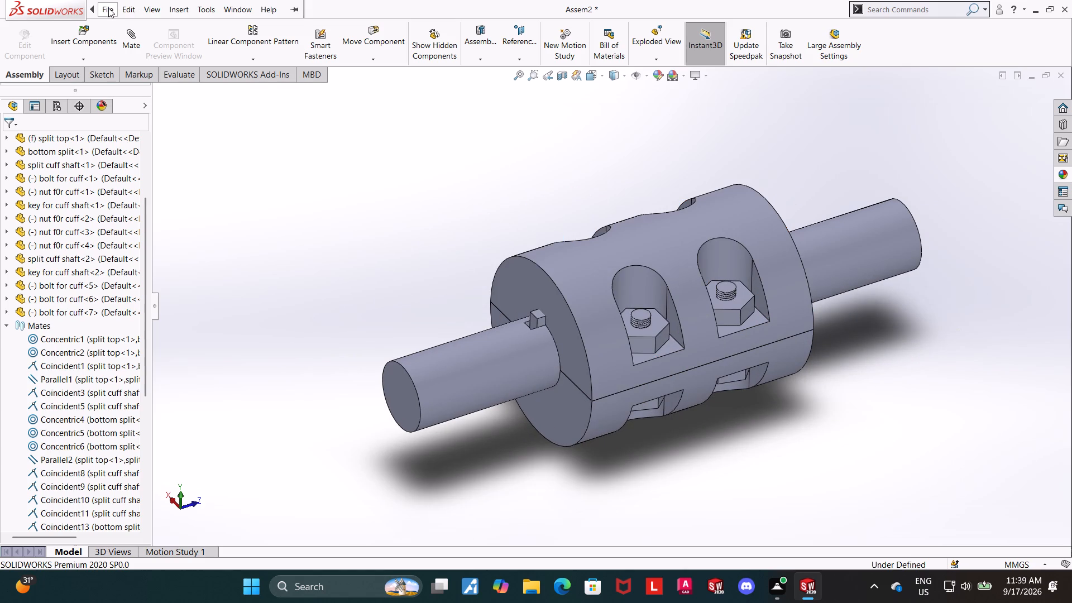
Save the assembly in the Downloads folder under a file name starting with Split.
click(133, 147)
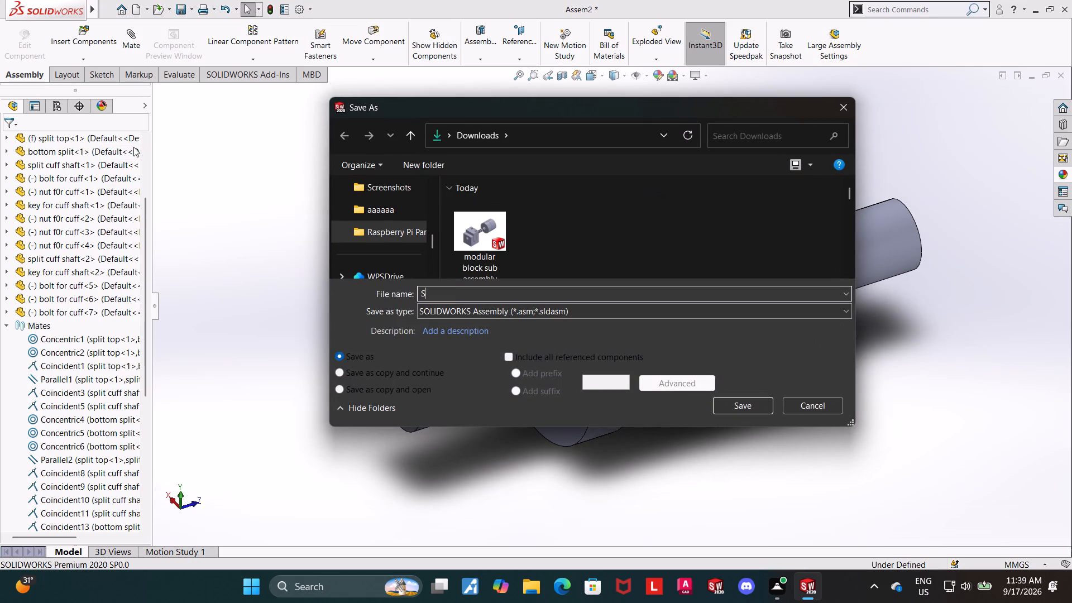
key(BackSpace)
key(BackSpace)
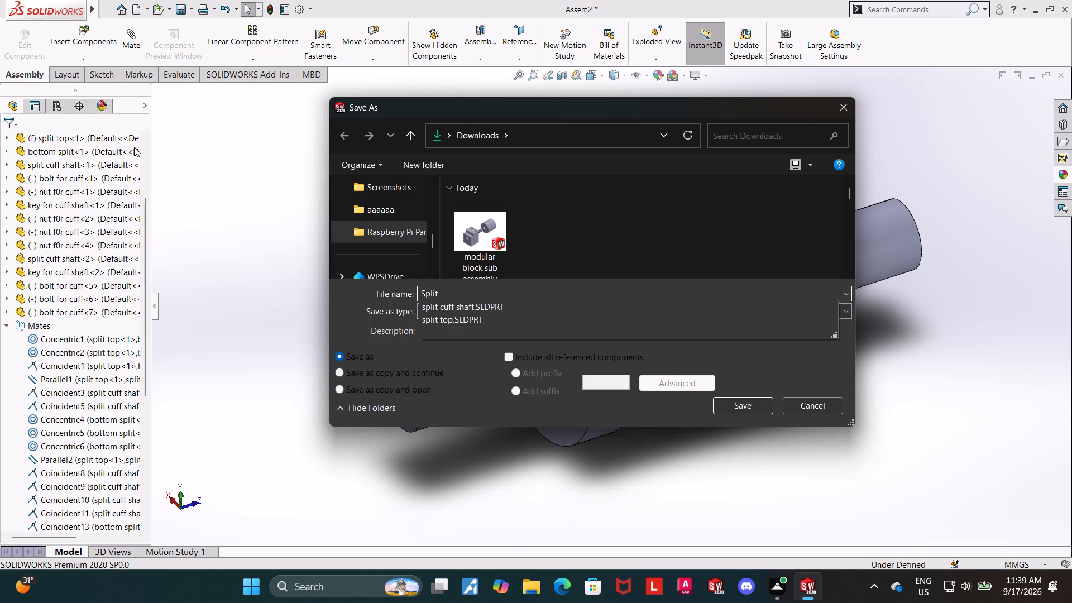
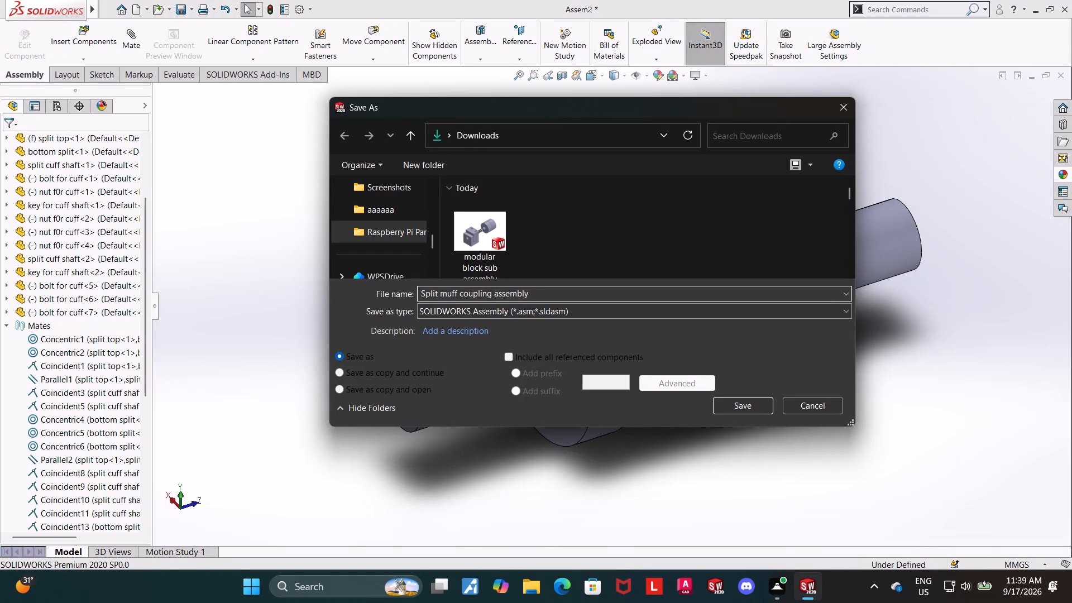
Save the assembly in Downloads as Split muff coupling assembly, in SOLIDWORKS Assembly format.
click(753, 399)
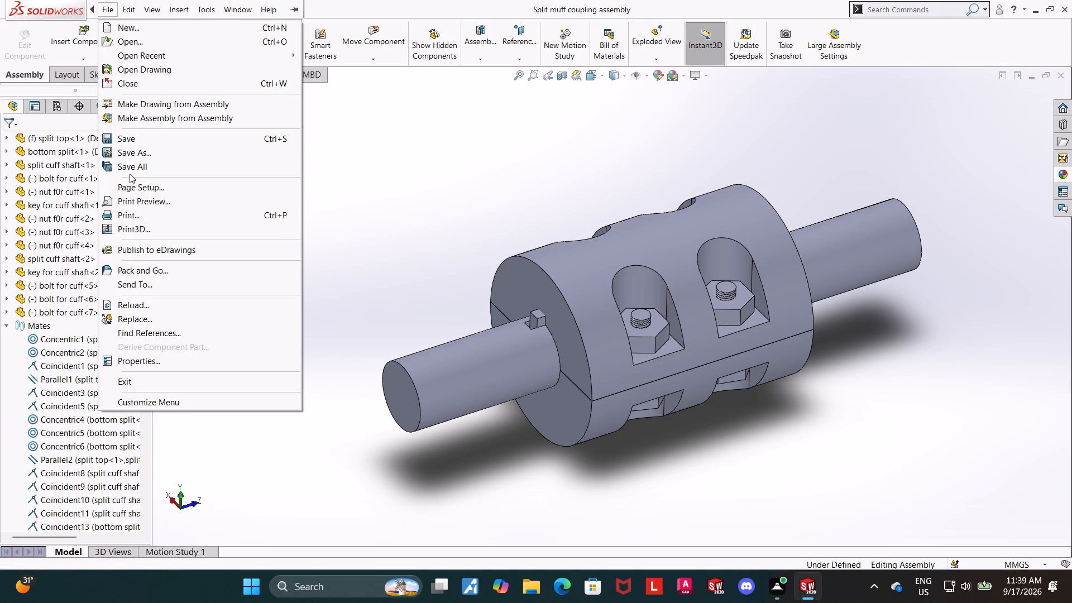
Export the split muff coupling assembly as an Adobe PDF in Downloads, keeping its file name.
click(137, 154)
click(500, 314)
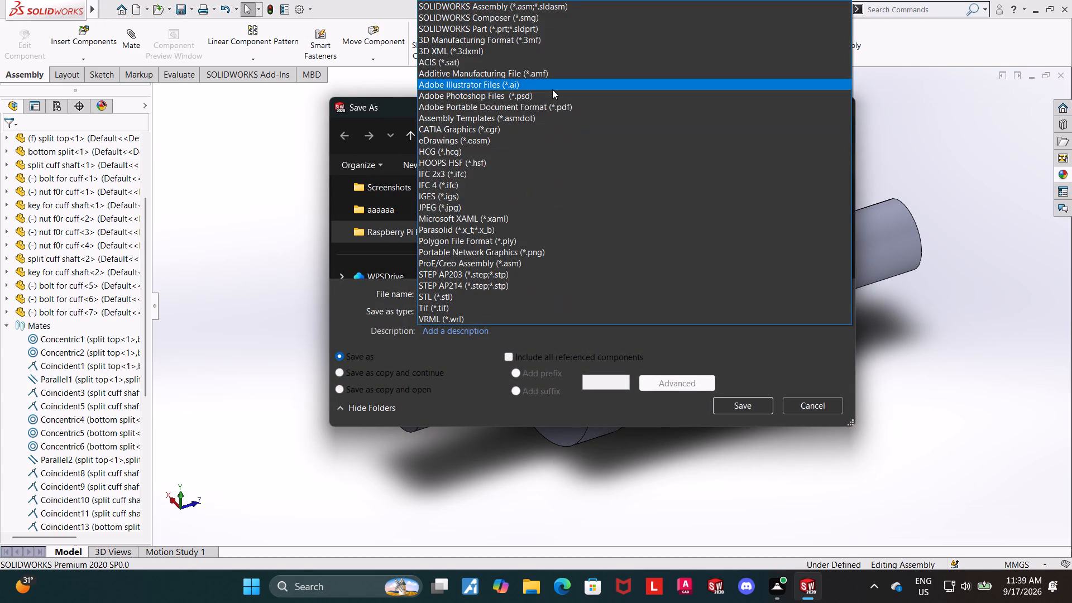
click(560, 108)
click(743, 436)
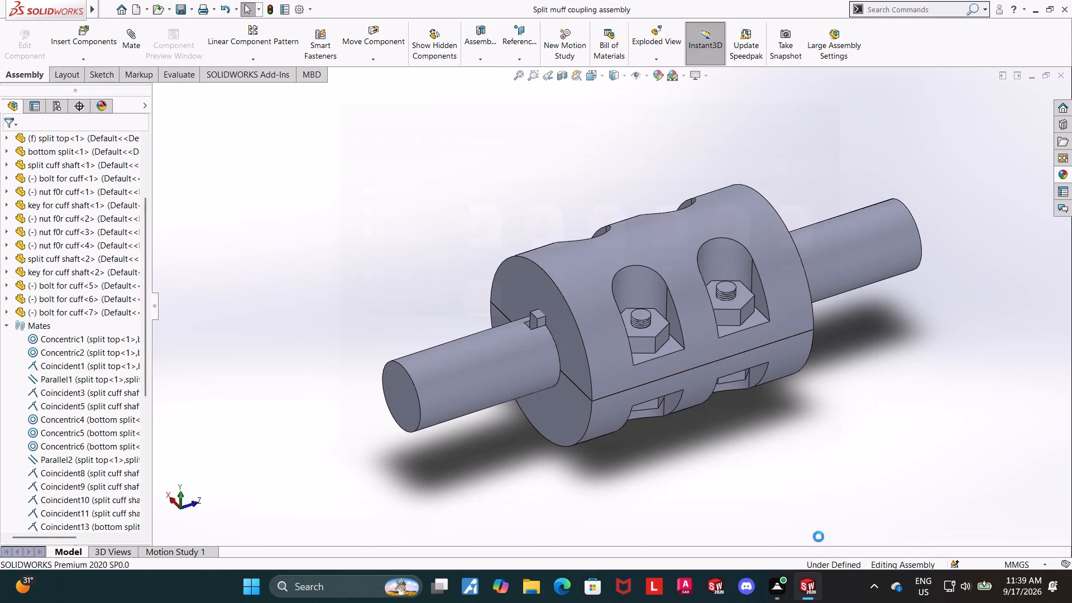
Switch to the key for cuff shaft part and save it as a PDF copy in Downloads, continuing with the original.
click(835, 528)
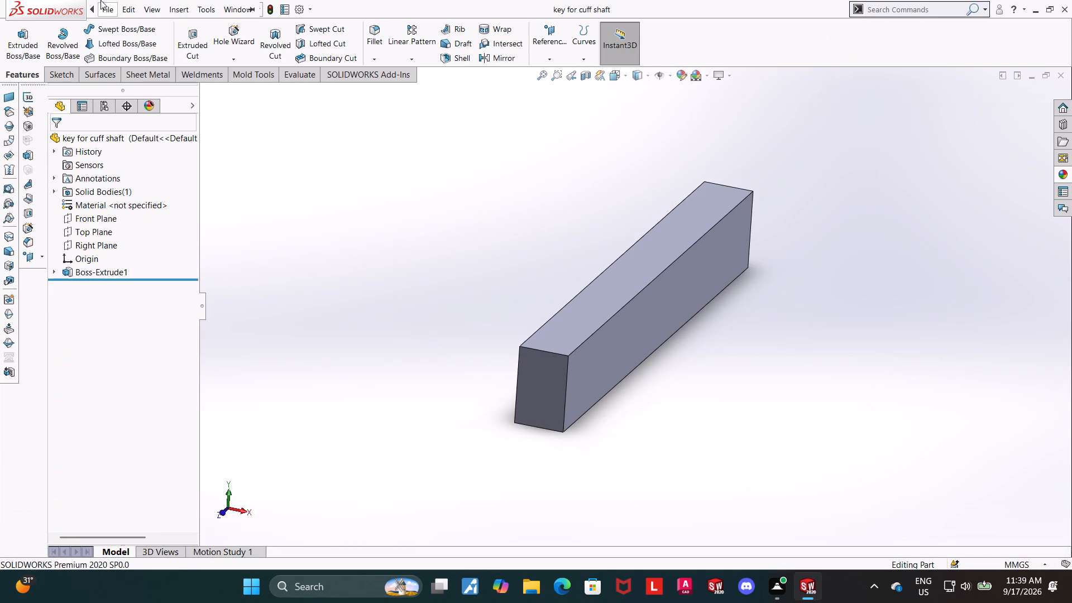
click(137, 150)
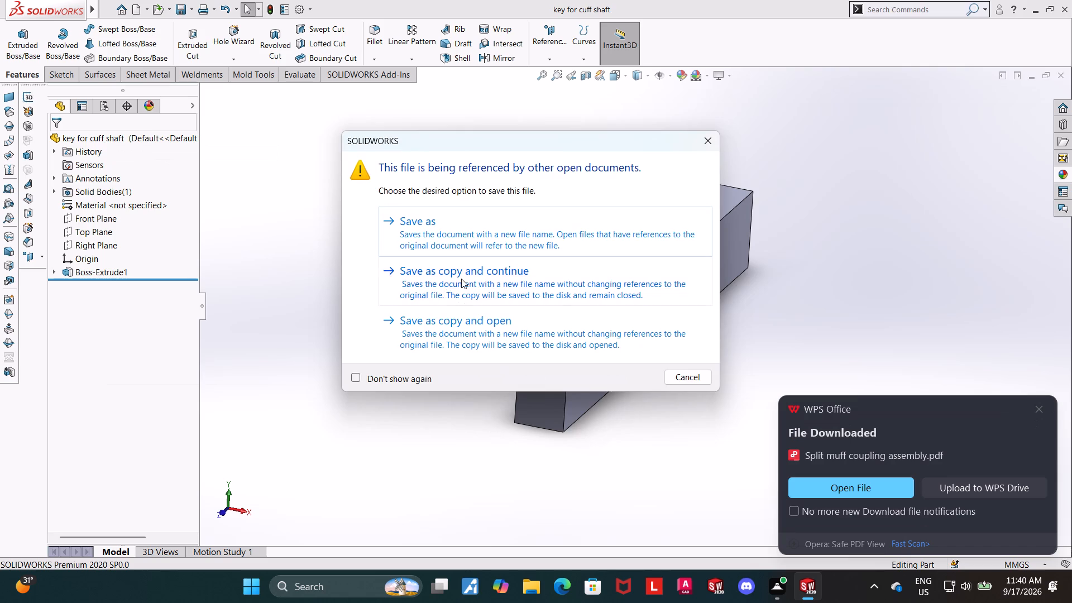
click(461, 279)
click(447, 318)
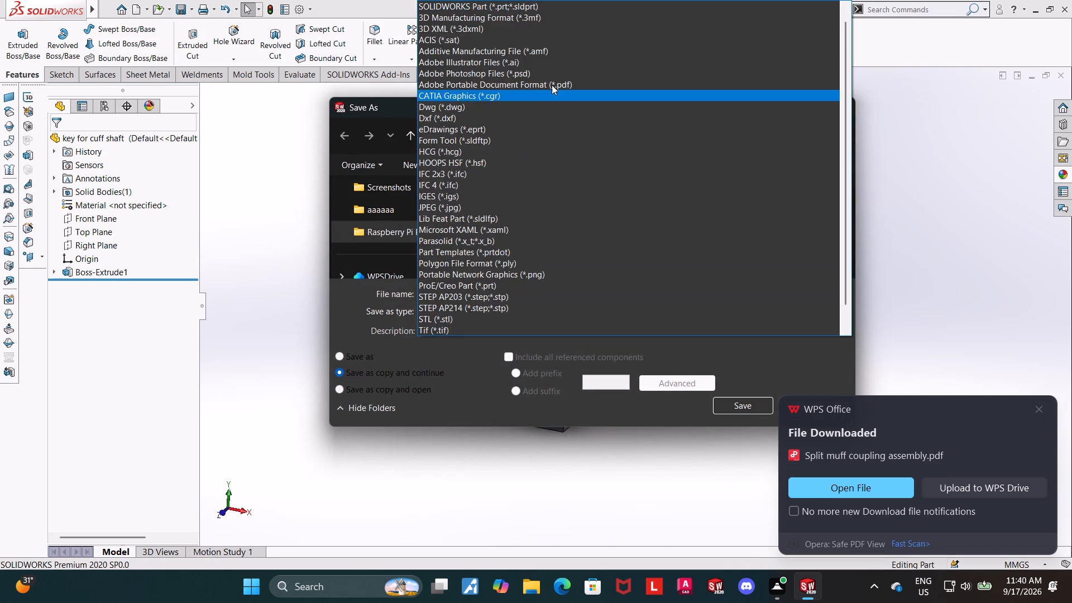
click(555, 81)
click(713, 431)
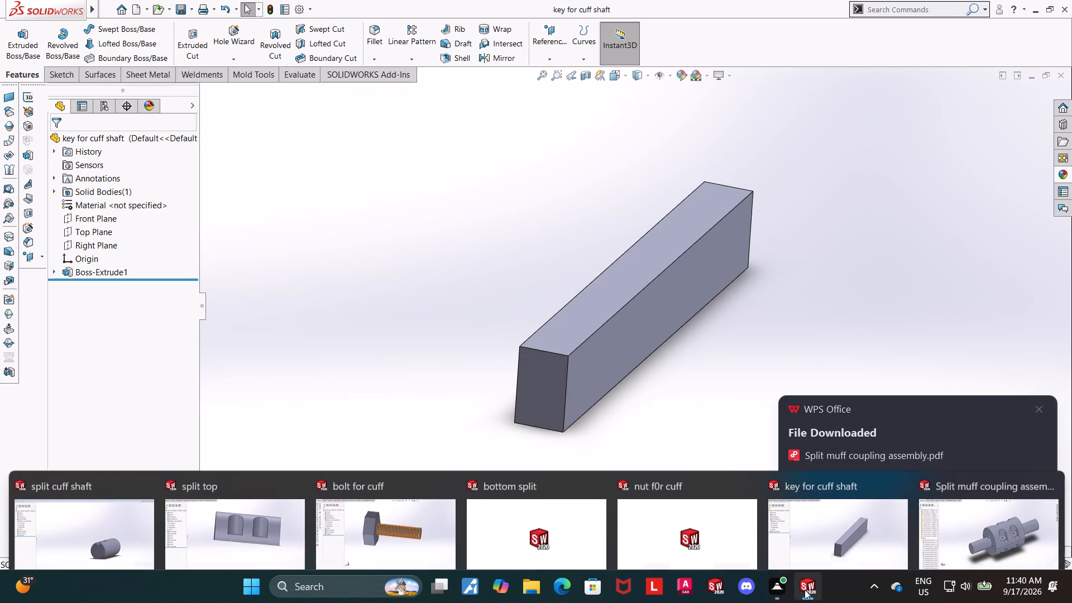
Switch to the nut f0r cuff part and save it as a PDF copy in Downloads, continuing with the original.
click(698, 514)
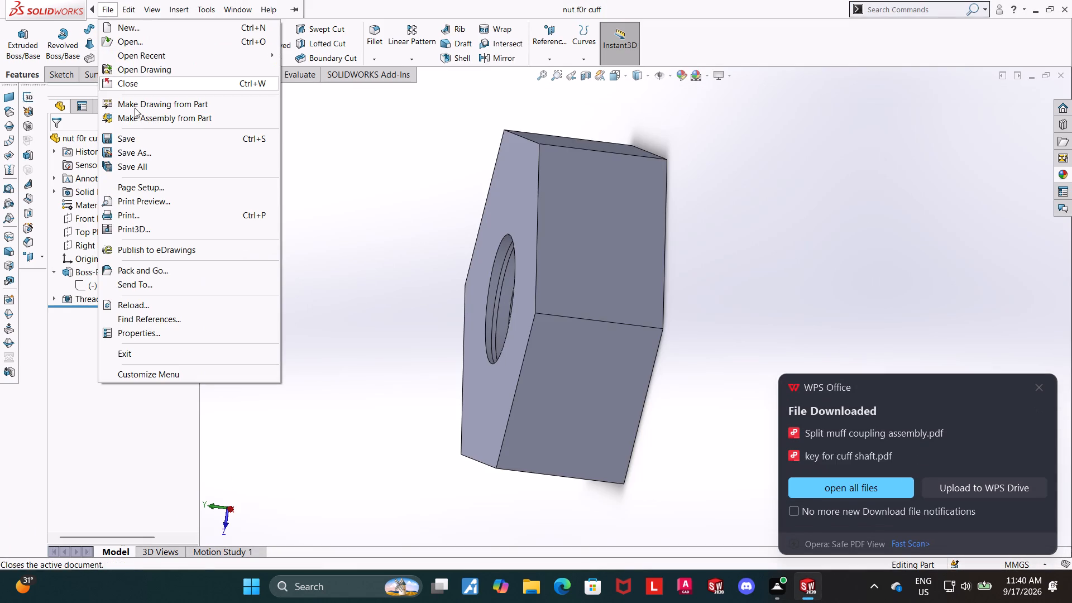
click(145, 152)
click(452, 290)
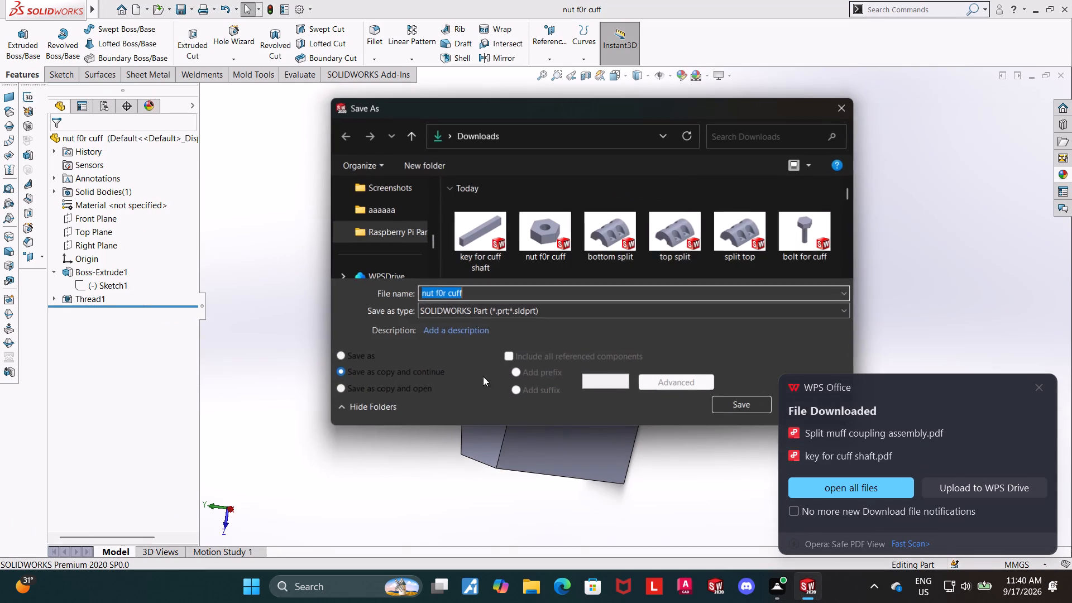
click(485, 314)
click(534, 85)
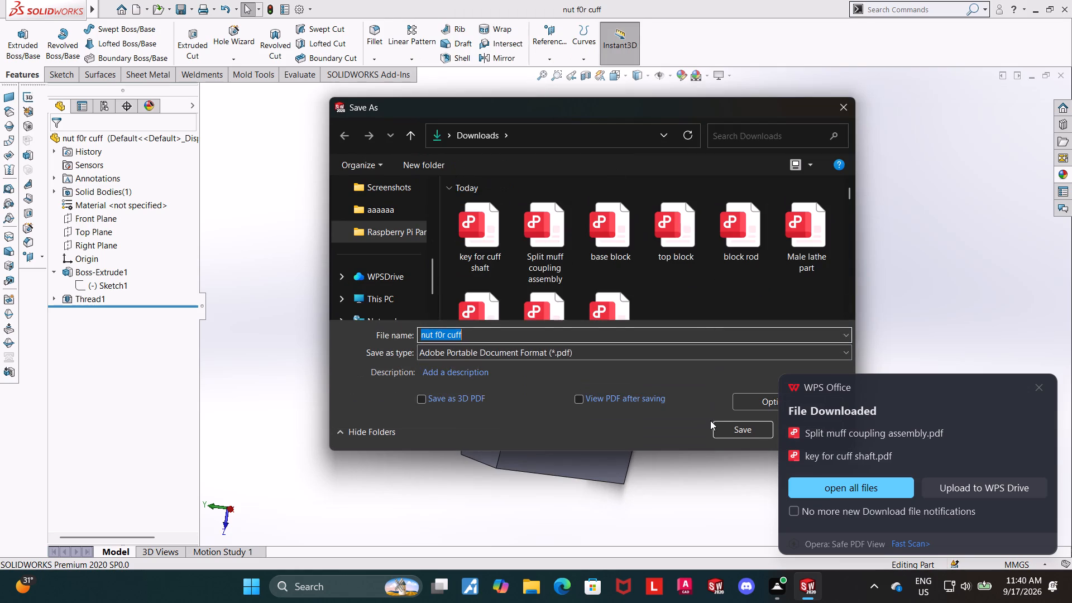
click(722, 426)
Switch to the bottom split part and save it as a PDF copy in Downloads, continuing with the original.
click(516, 516)
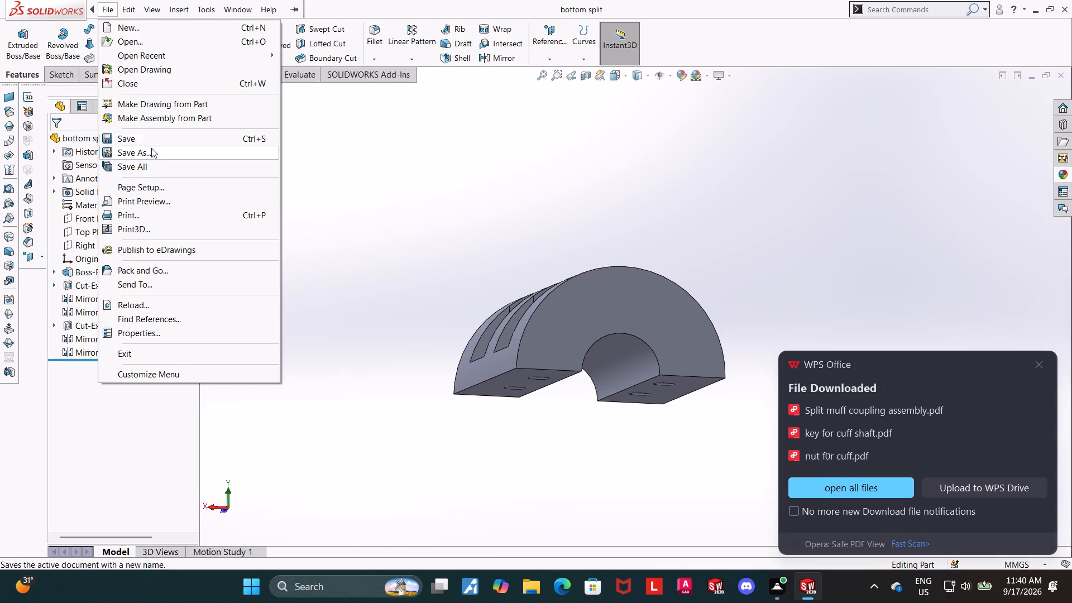
click(151, 150)
click(439, 279)
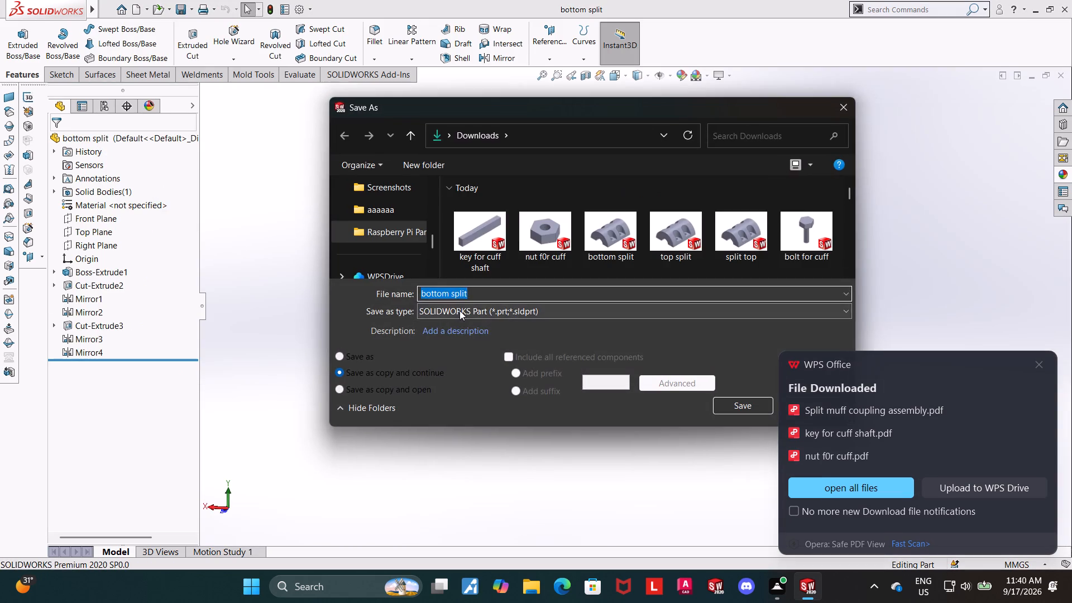
click(460, 310)
click(557, 85)
click(725, 433)
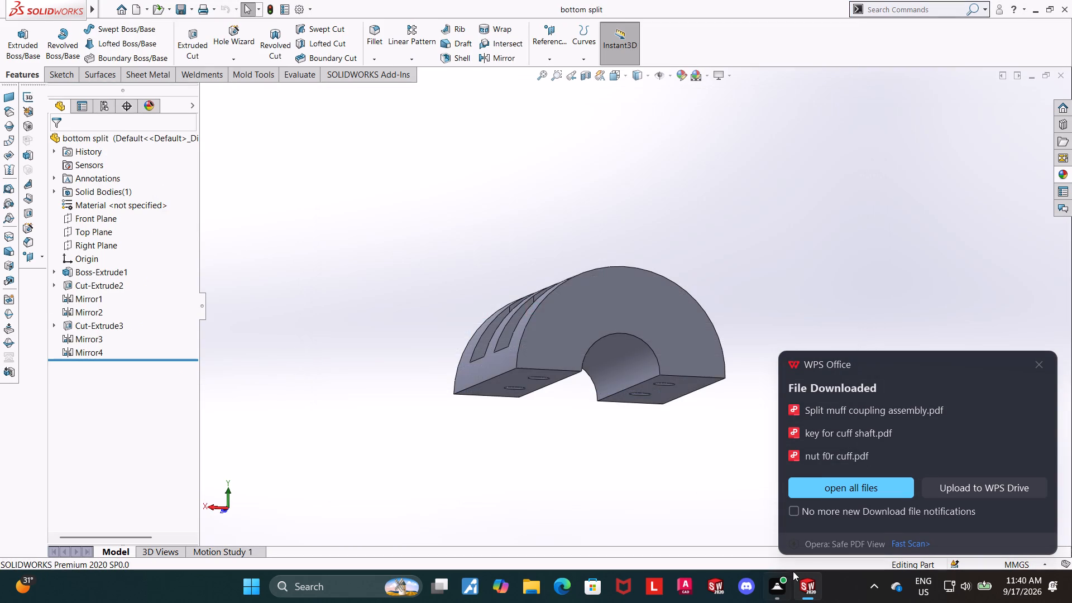
Switch to the bolt for cuff part and save it as a PDF copy in Downloads, continuing with the original.
click(405, 525)
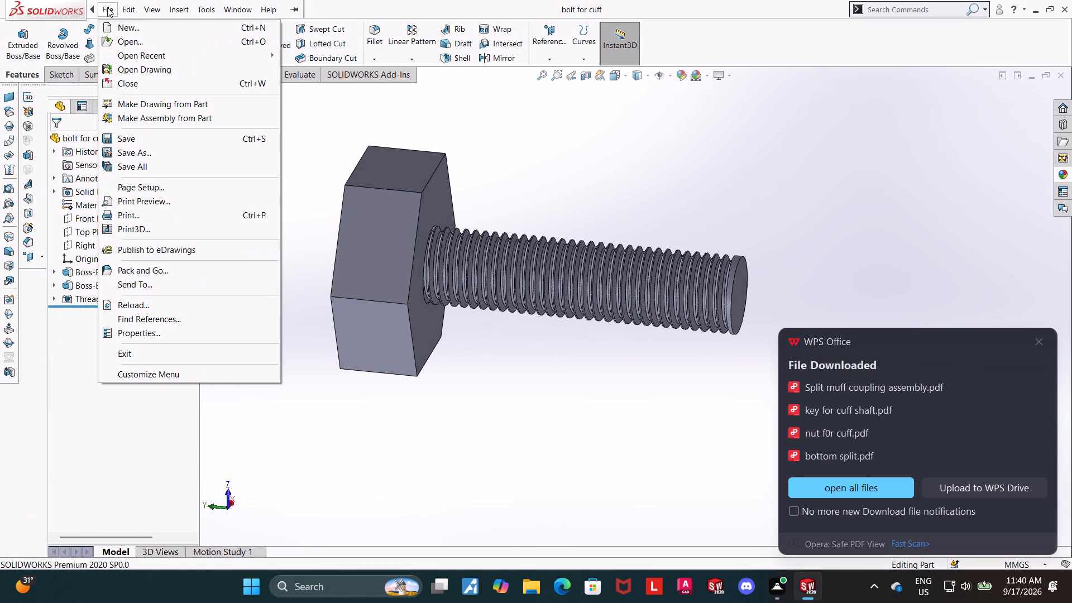
click(131, 152)
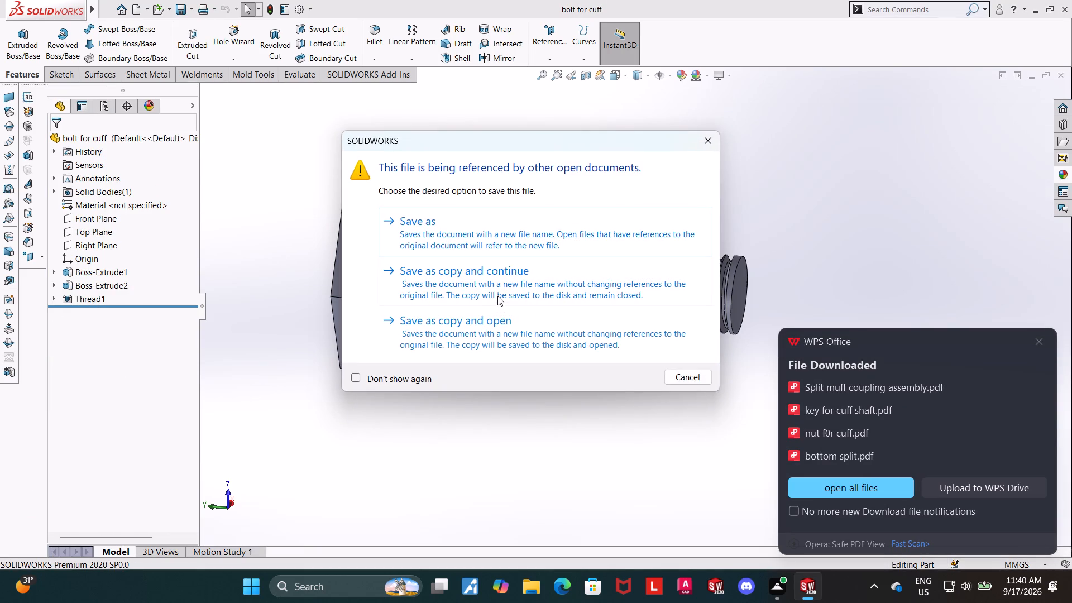
click(457, 281)
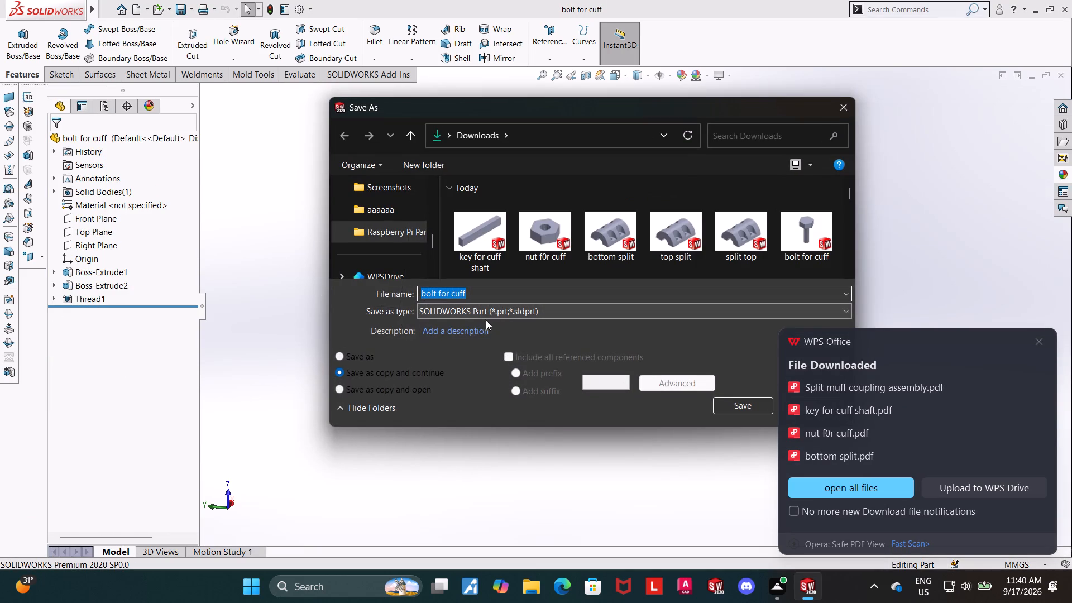
click(495, 307)
click(517, 83)
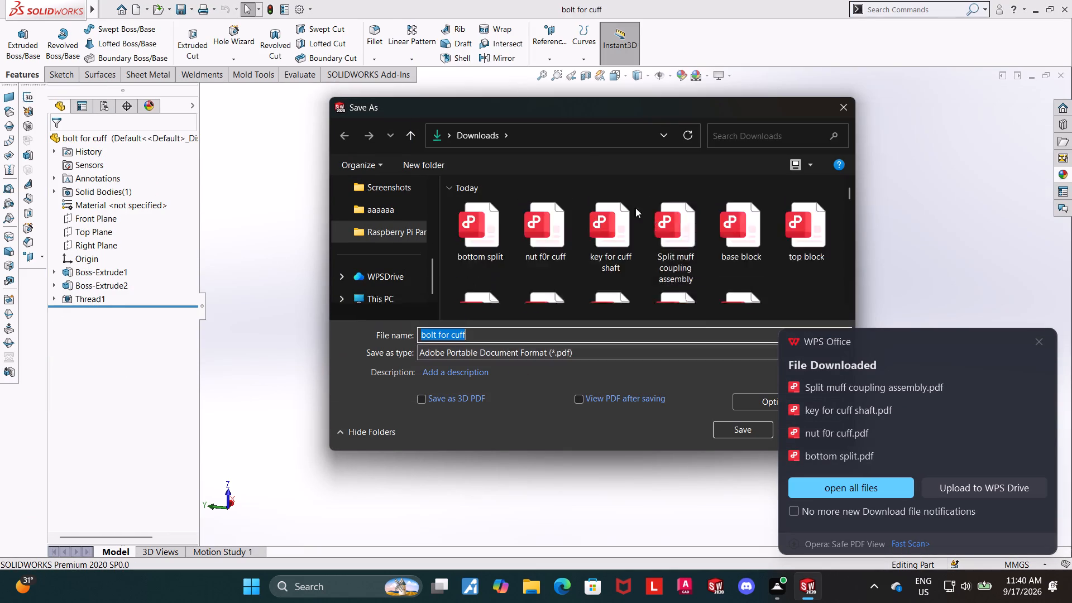
click(728, 437)
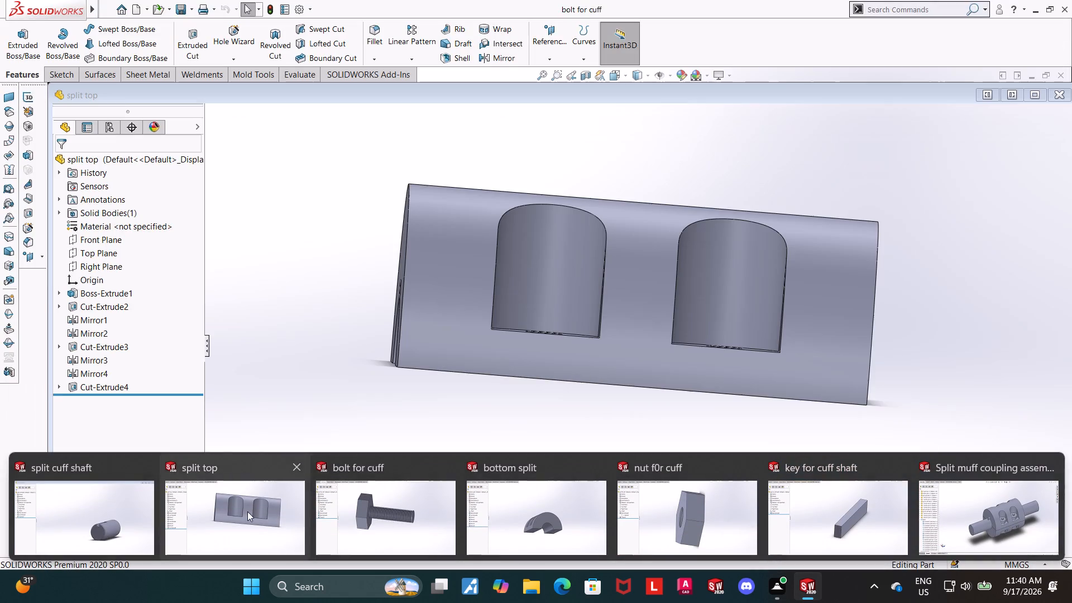
Switch to the split top part and save it as a PDF copy in Downloads, continuing with the original.
click(247, 511)
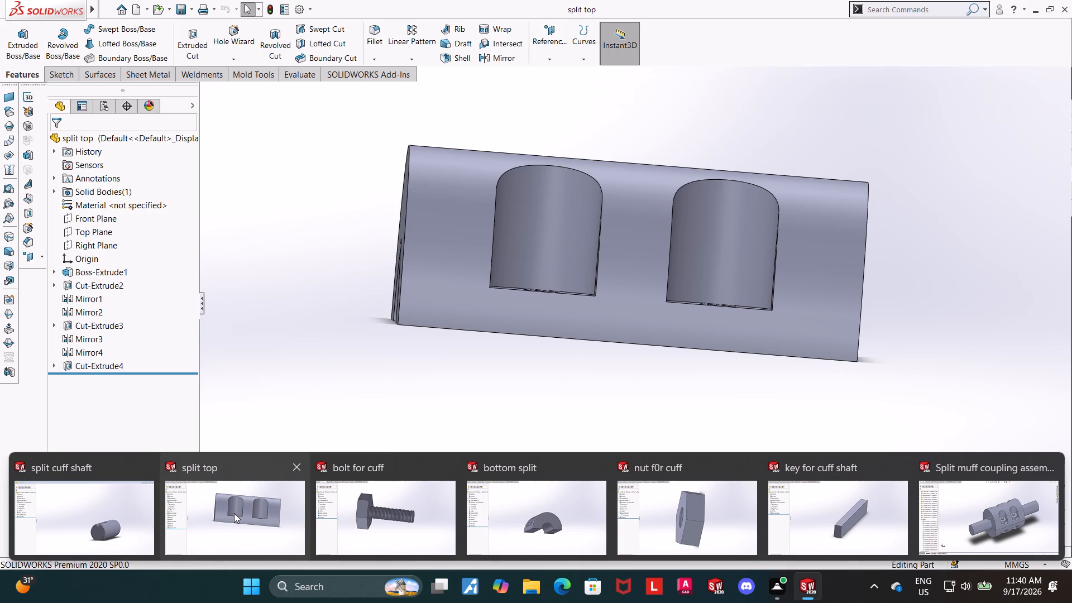
click(234, 516)
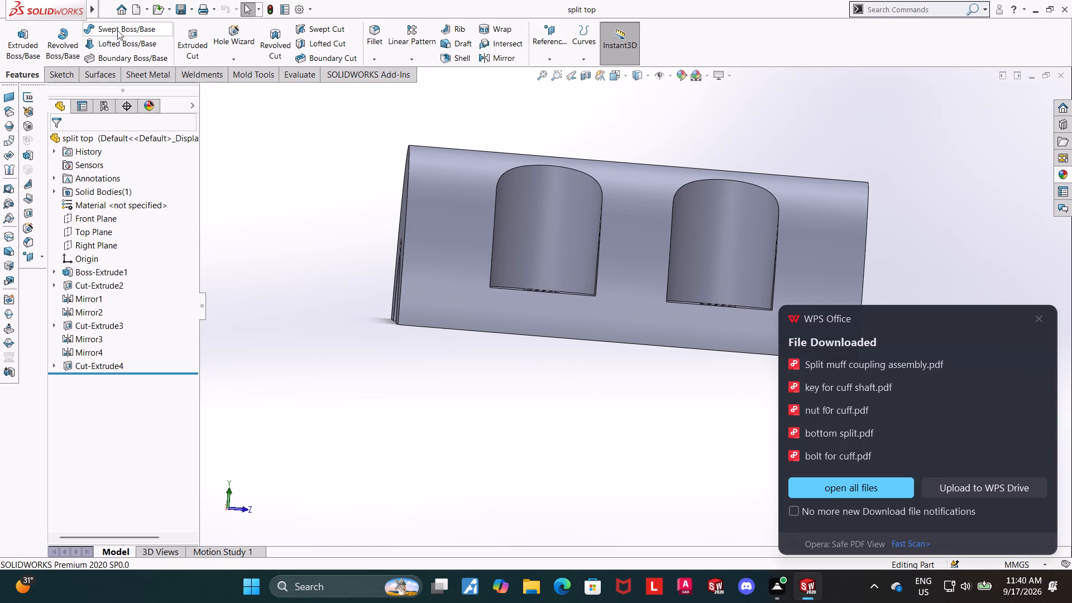
click(136, 156)
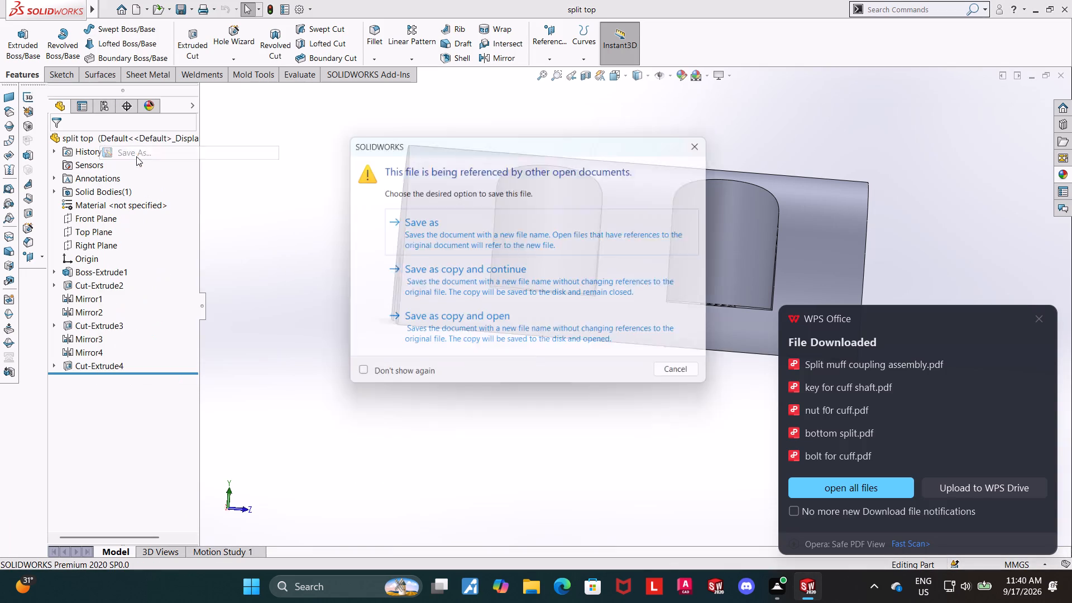
click(451, 289)
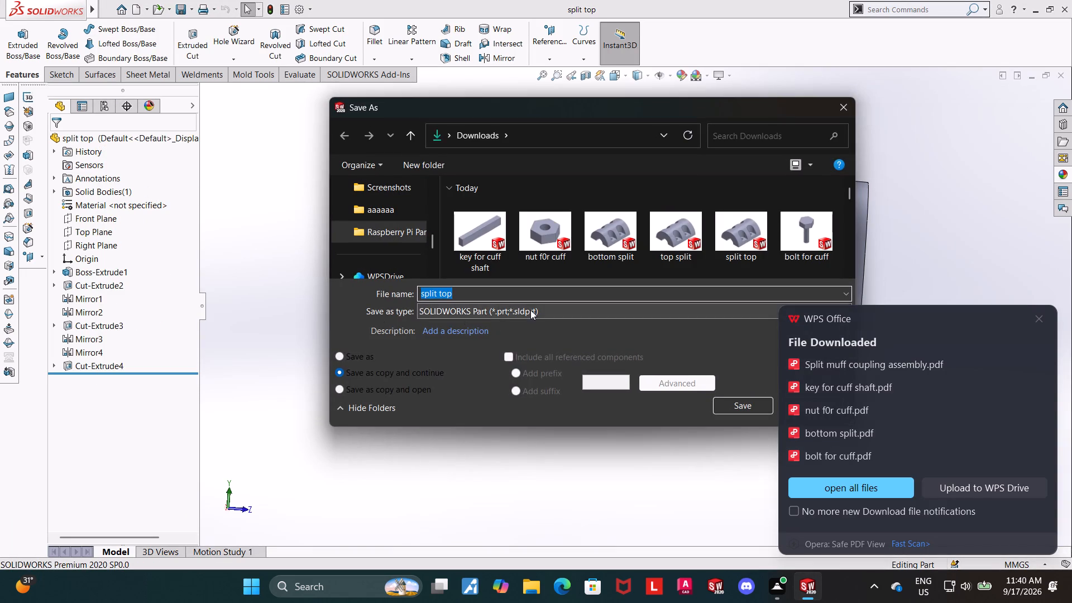
click(530, 310)
click(561, 79)
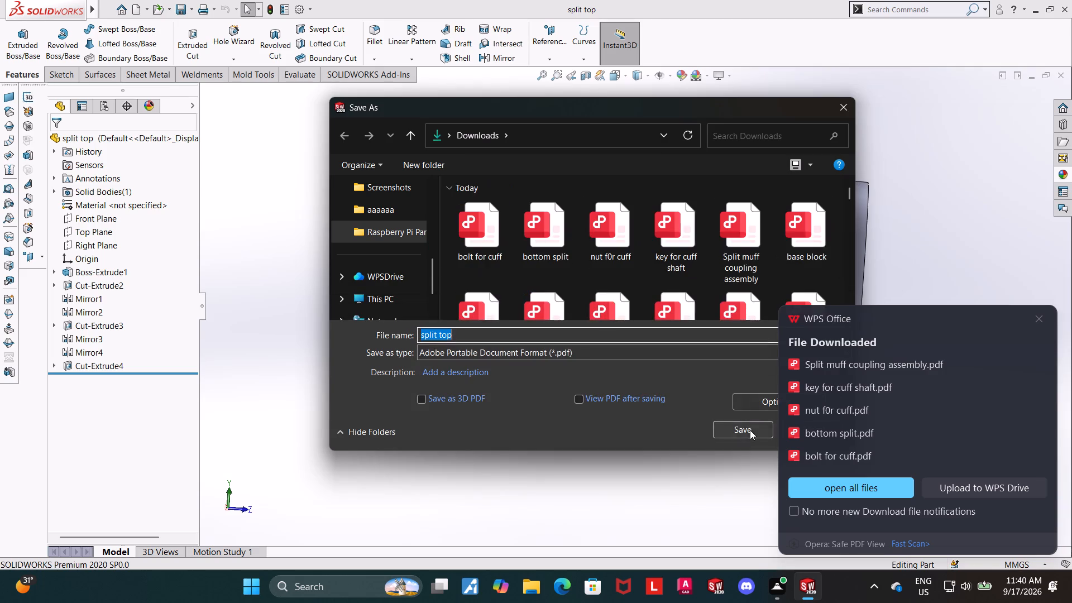
click(750, 430)
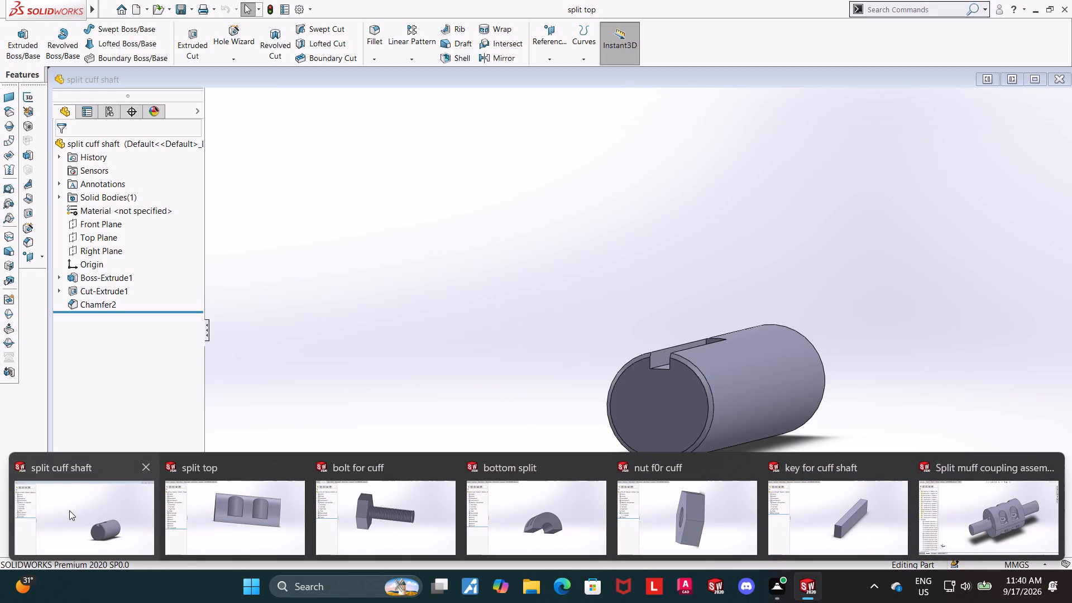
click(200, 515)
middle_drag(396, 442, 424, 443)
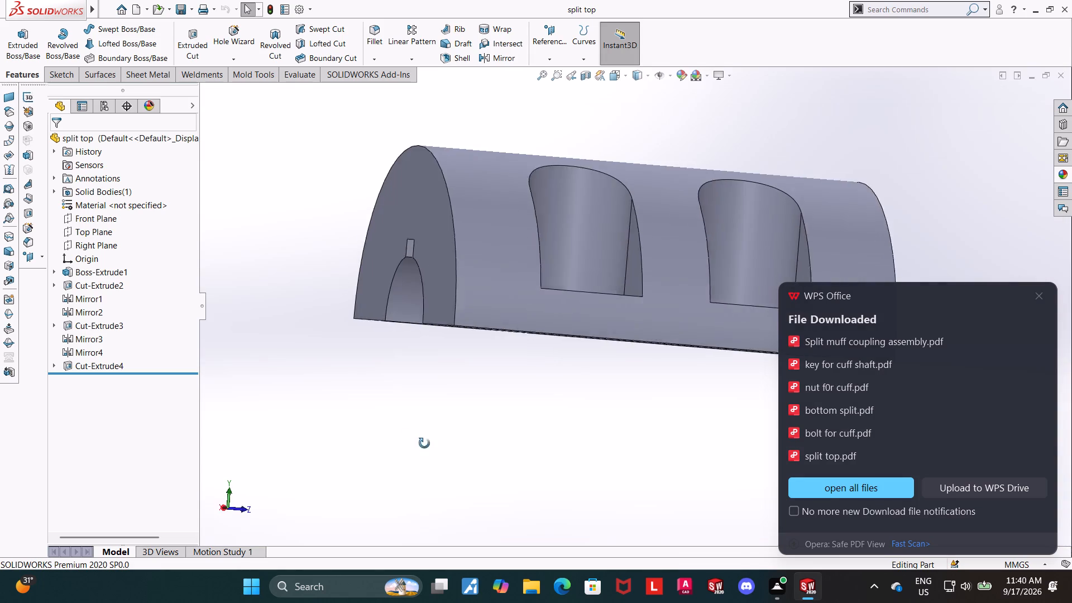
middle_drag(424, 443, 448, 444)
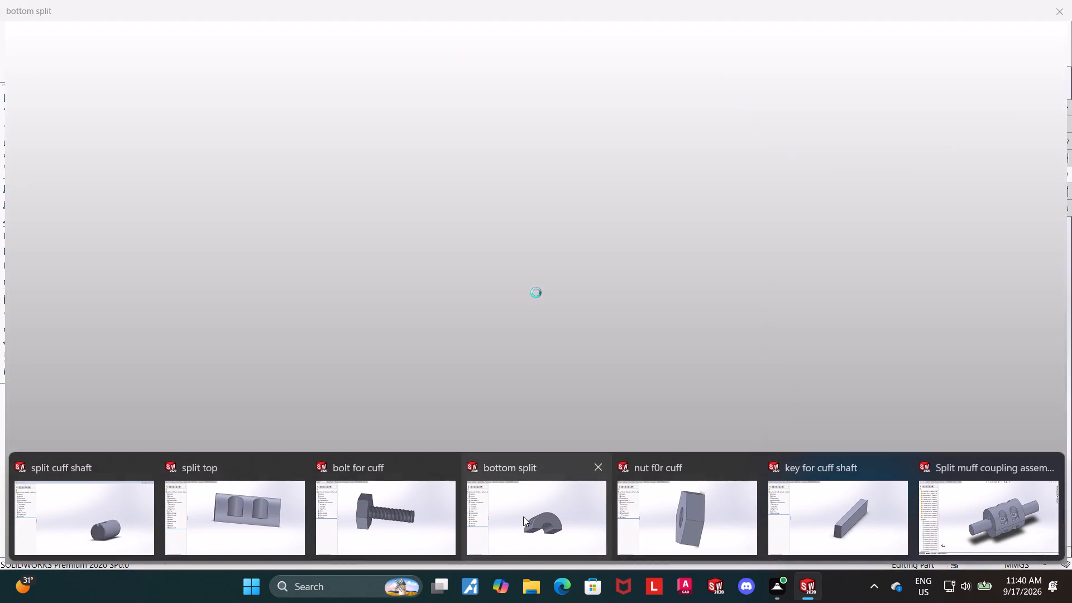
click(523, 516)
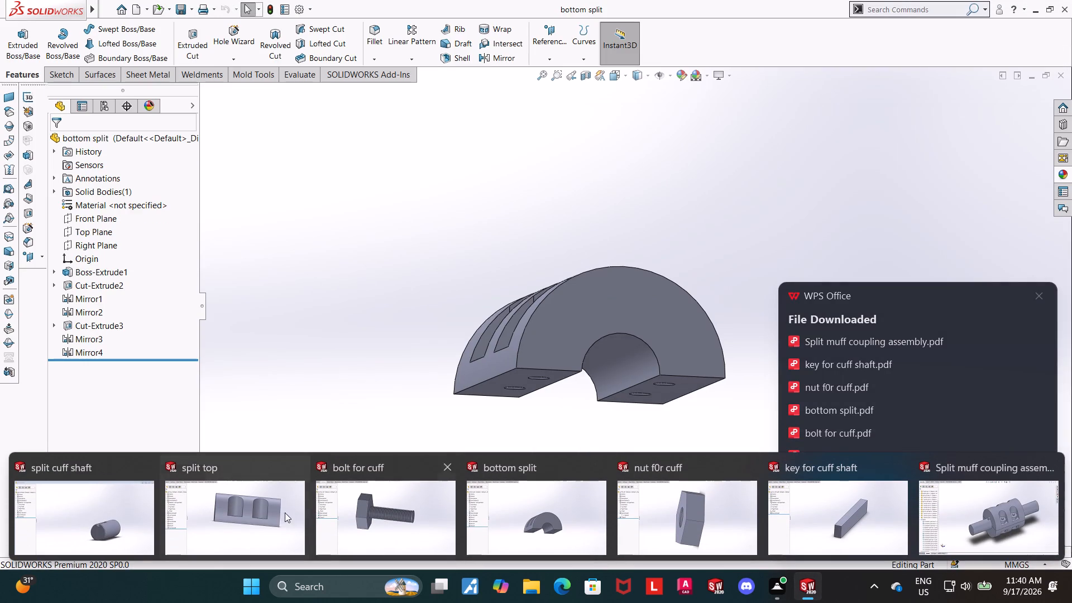
Switch to the split cuff shaft part and save it as a PDF copy in Downloads, continuing with the original.
click(104, 513)
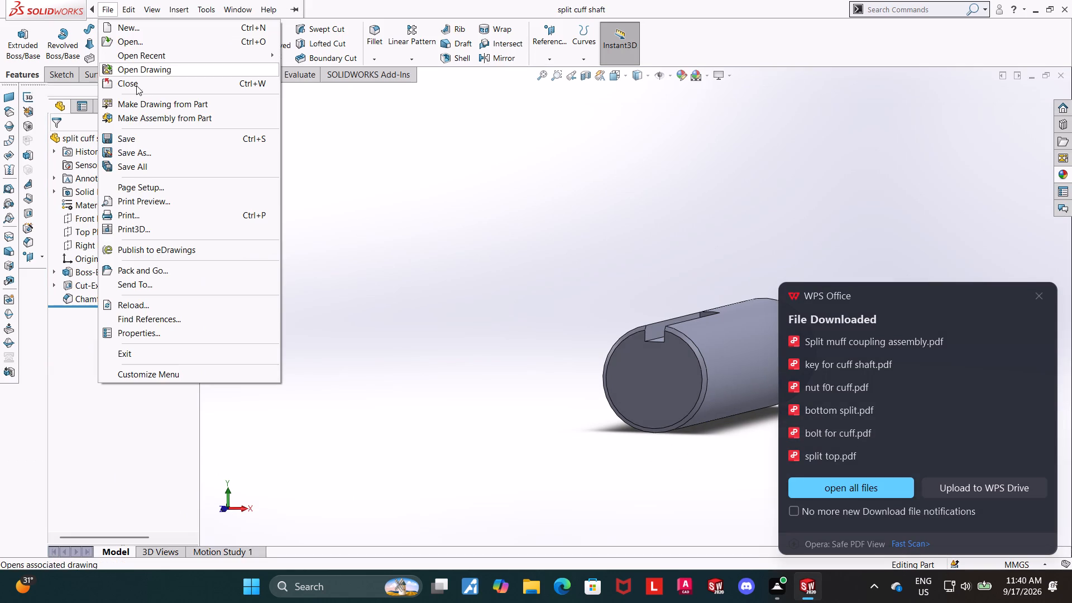
click(141, 154)
click(474, 294)
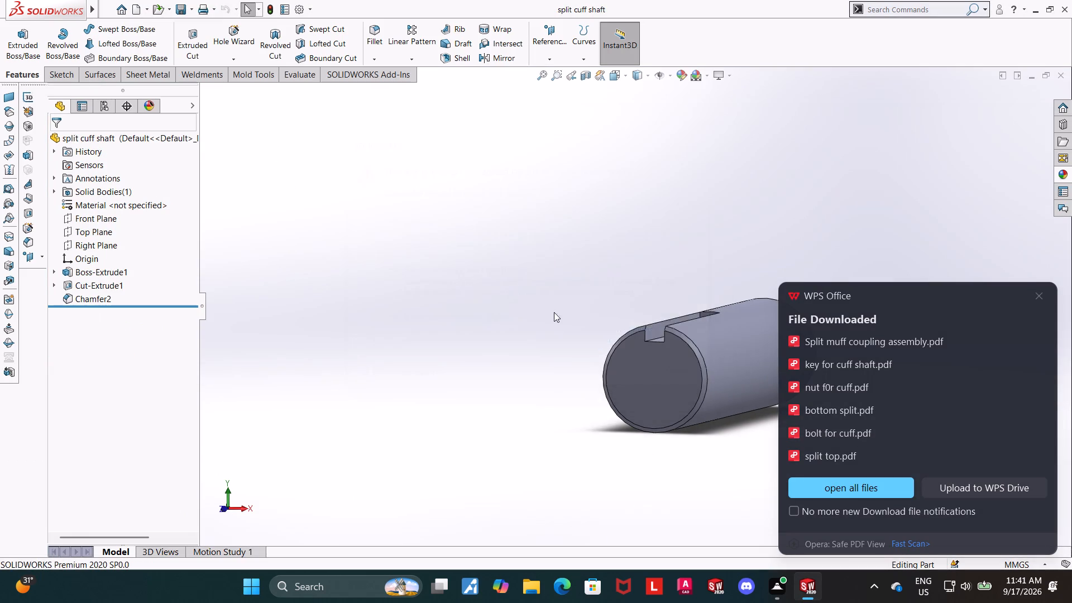
click(494, 312)
click(564, 80)
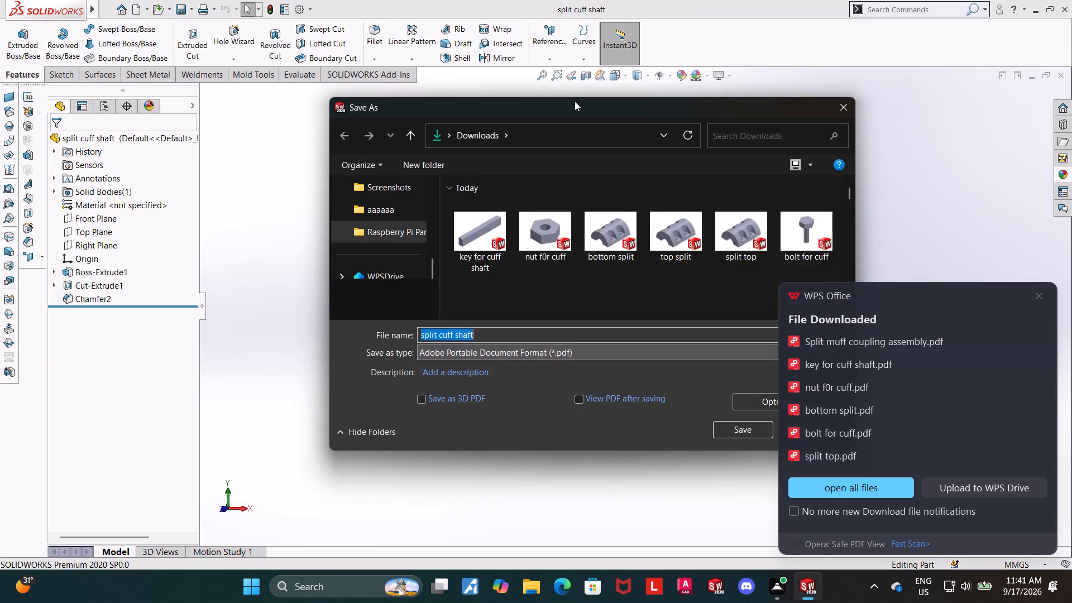
double_click(736, 432)
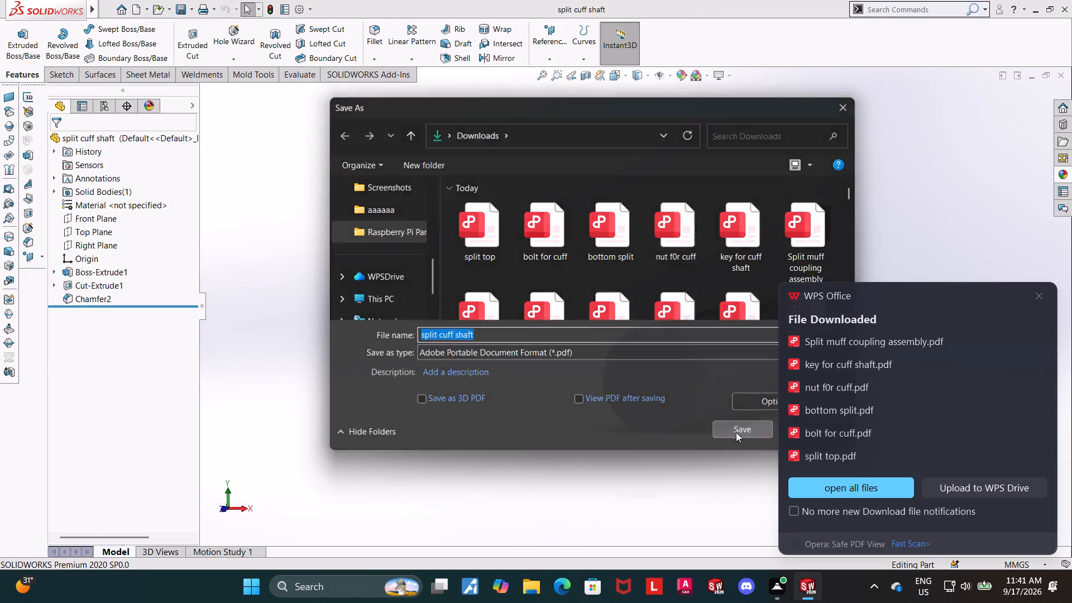